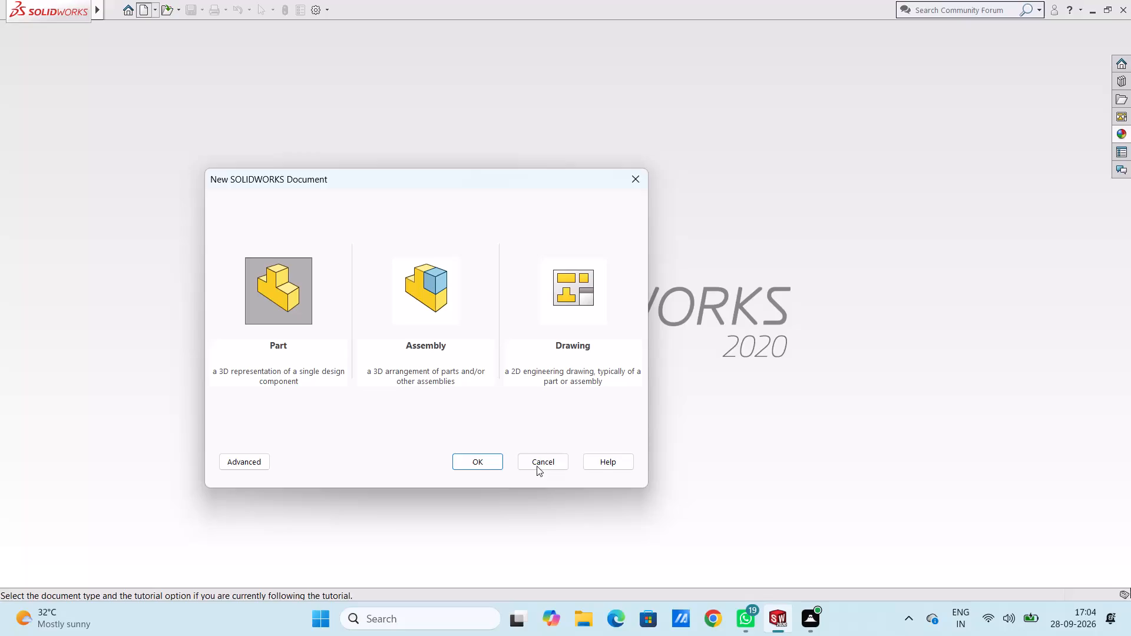
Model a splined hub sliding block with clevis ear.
Create a new part document.
{"action": "left_click", "coordinate": [488, 462]}
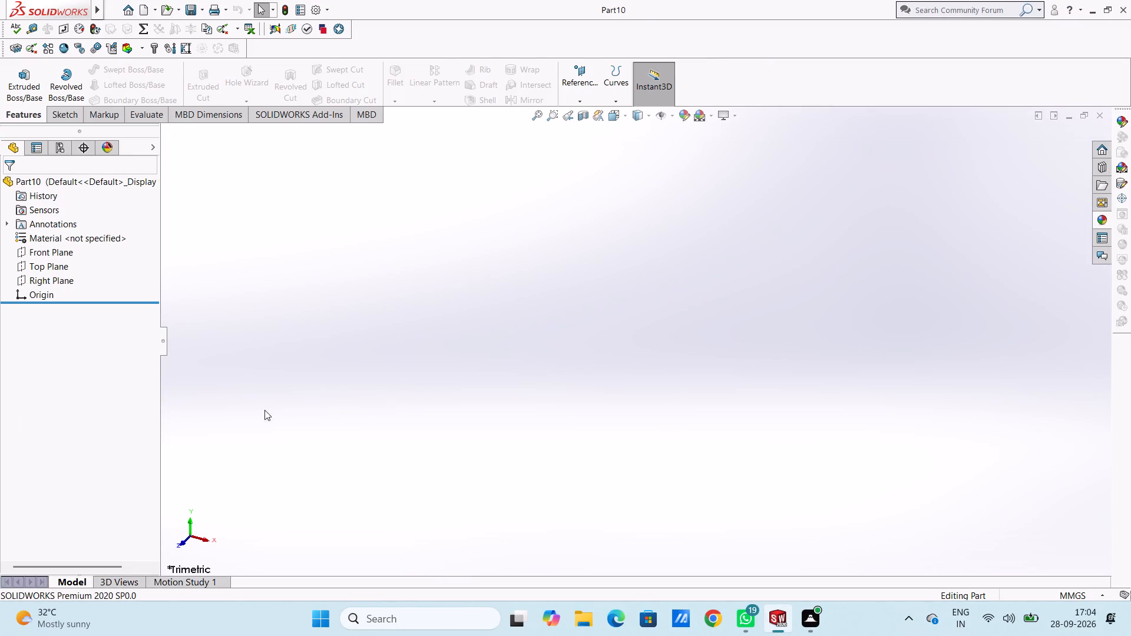
On the Top Plane, sketch a center rectangle on the origin, 141 mm wide and 90 mm high.
{"action": "left_click", "coordinate": [57, 265]}
{"action": "left_click", "coordinate": [64, 250]}
{"action": "left_click", "coordinate": [329, 278]}
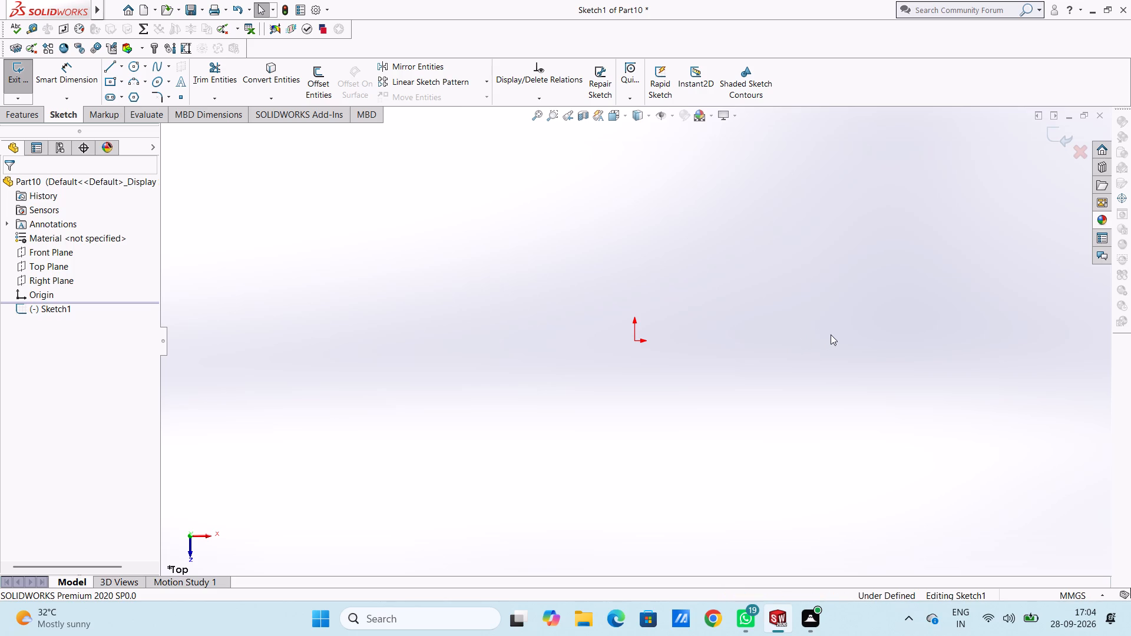
{"action": "left_click", "coordinate": [110, 79]}
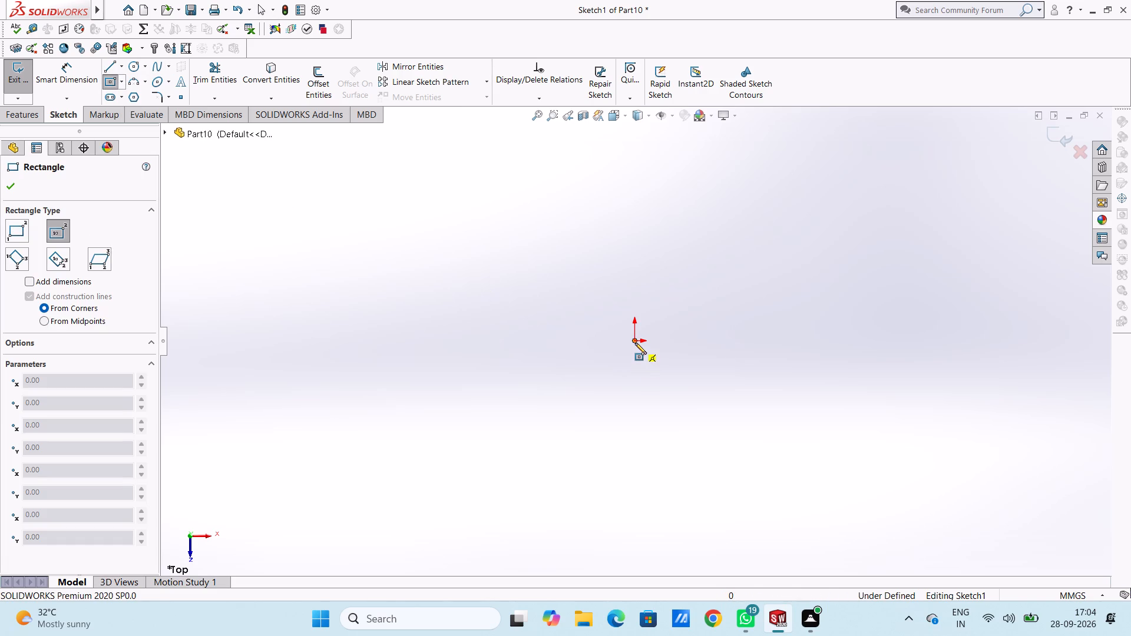
{"action": "left_click", "coordinate": [635, 342]}
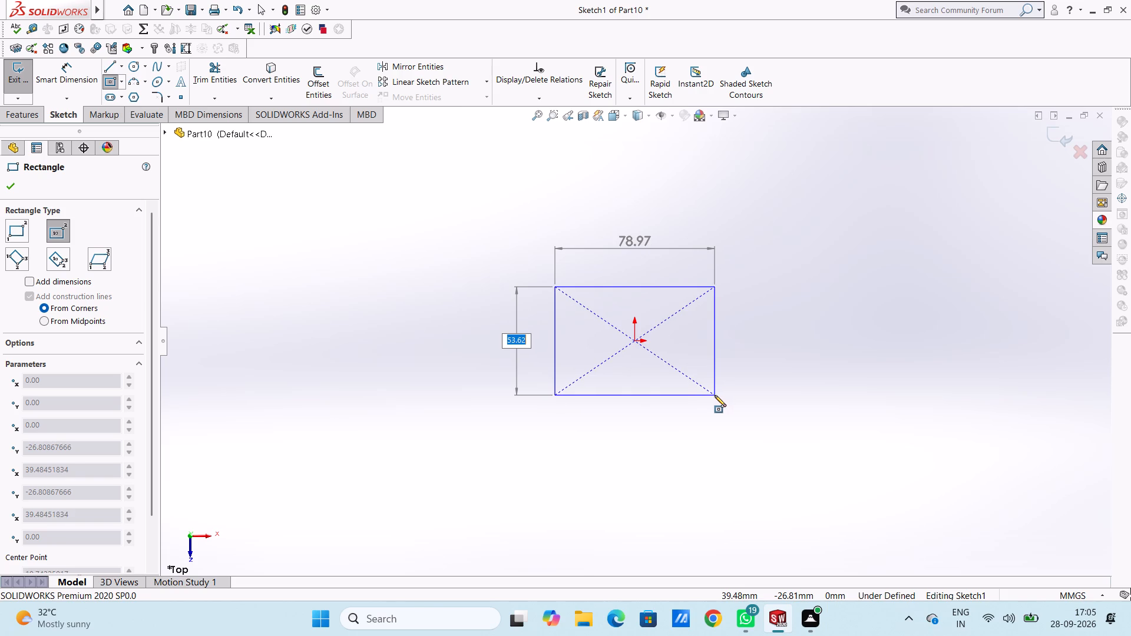
{"action": "type", "text": "90"}
{"action": "key", "text": "Return"}
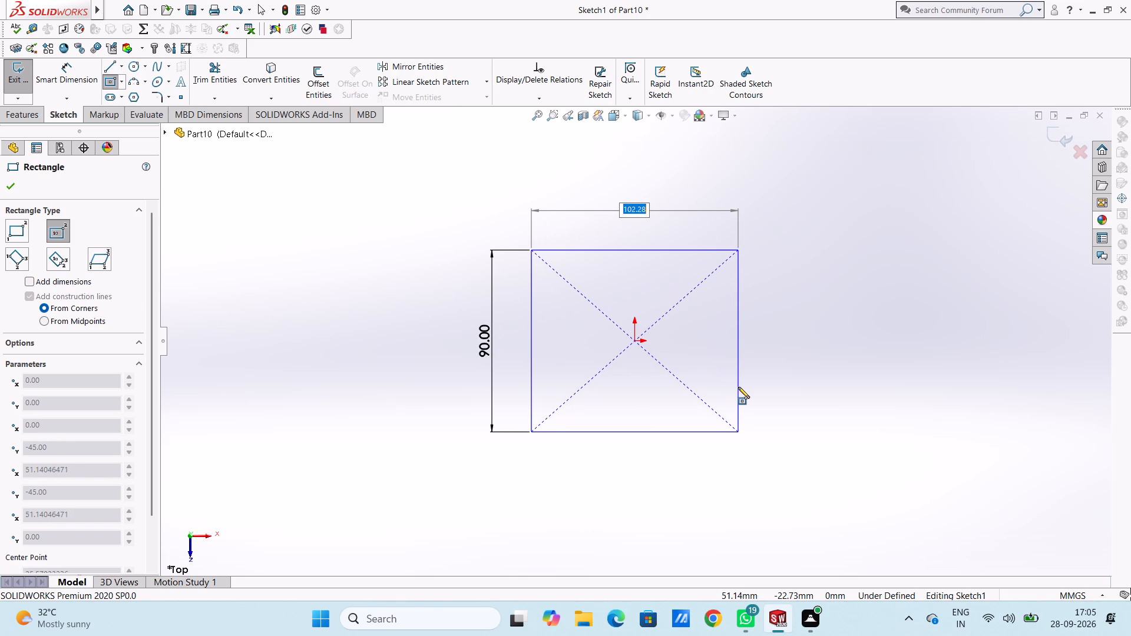
{"action": "type", "text": "141"}
{"action": "key", "text": "Return"}
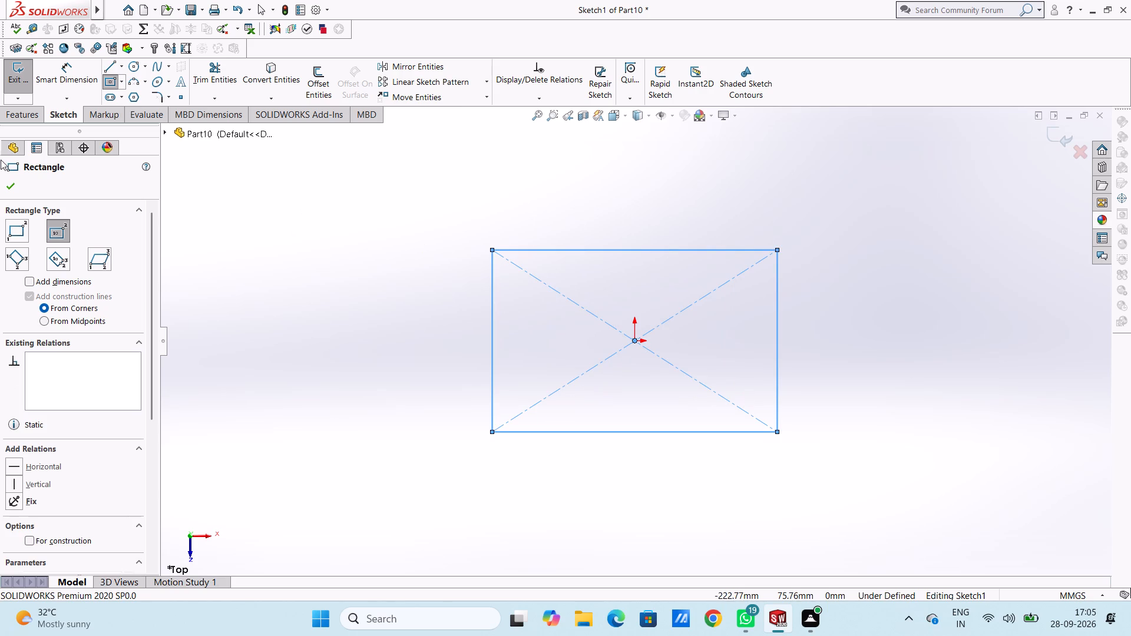
{"action": "left_click", "coordinate": [14, 185]}
Add smart dimensions to the rectangle's left vertical edge and its upper horizontal edge.
{"action": "left_click", "coordinate": [71, 62]}
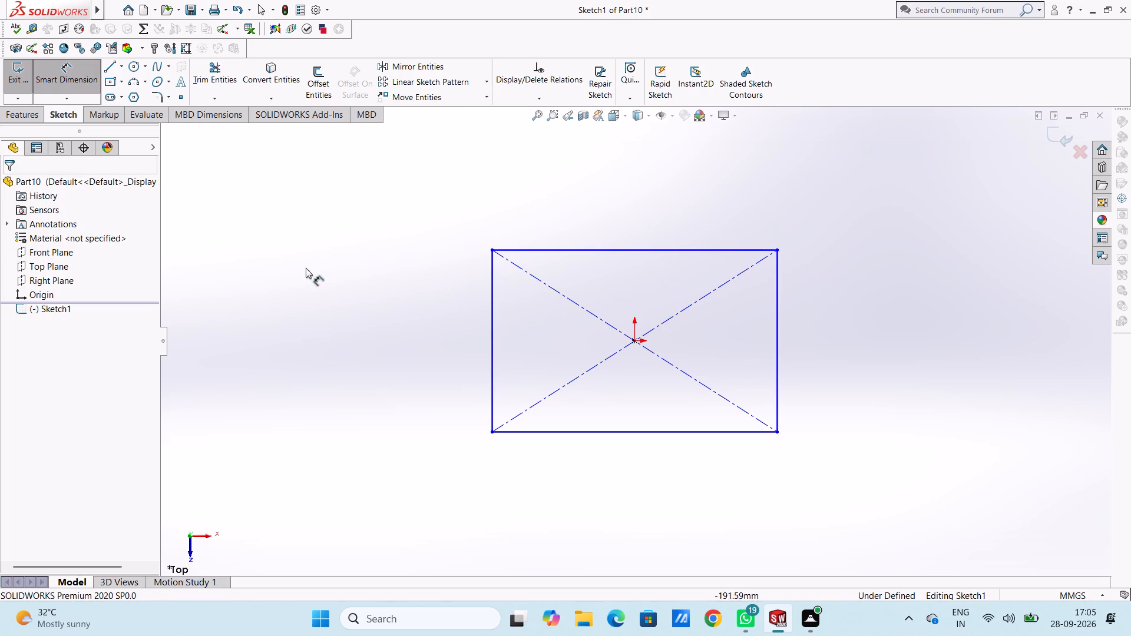
{"action": "left_click", "coordinate": [492, 326]}
{"action": "left_click", "coordinate": [399, 312]}
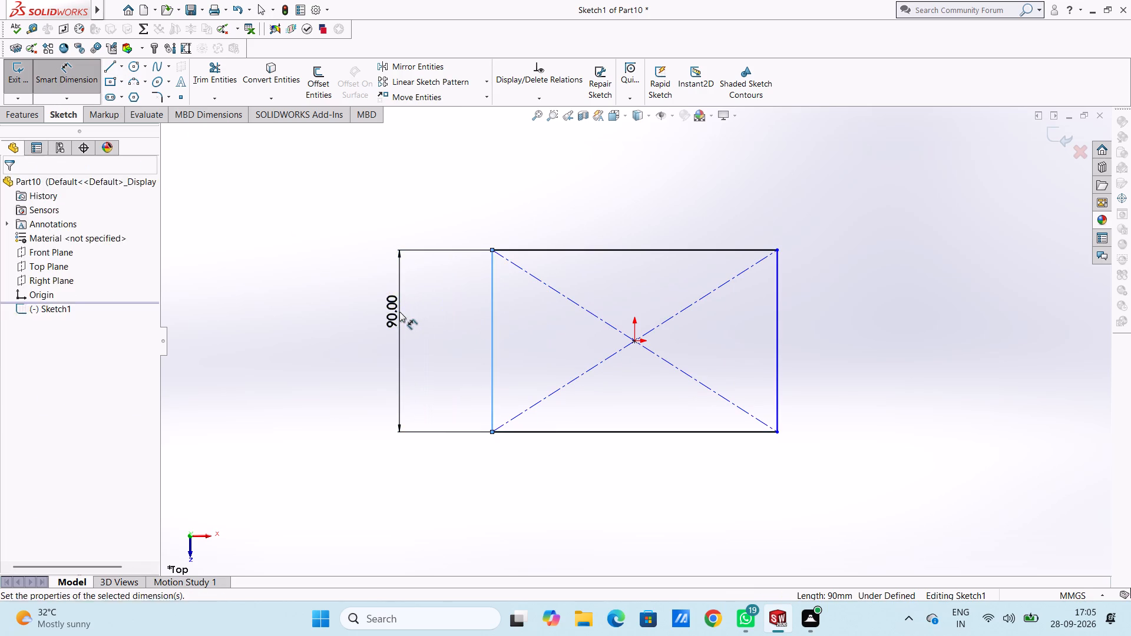
{"action": "left_click", "coordinate": [345, 294]}
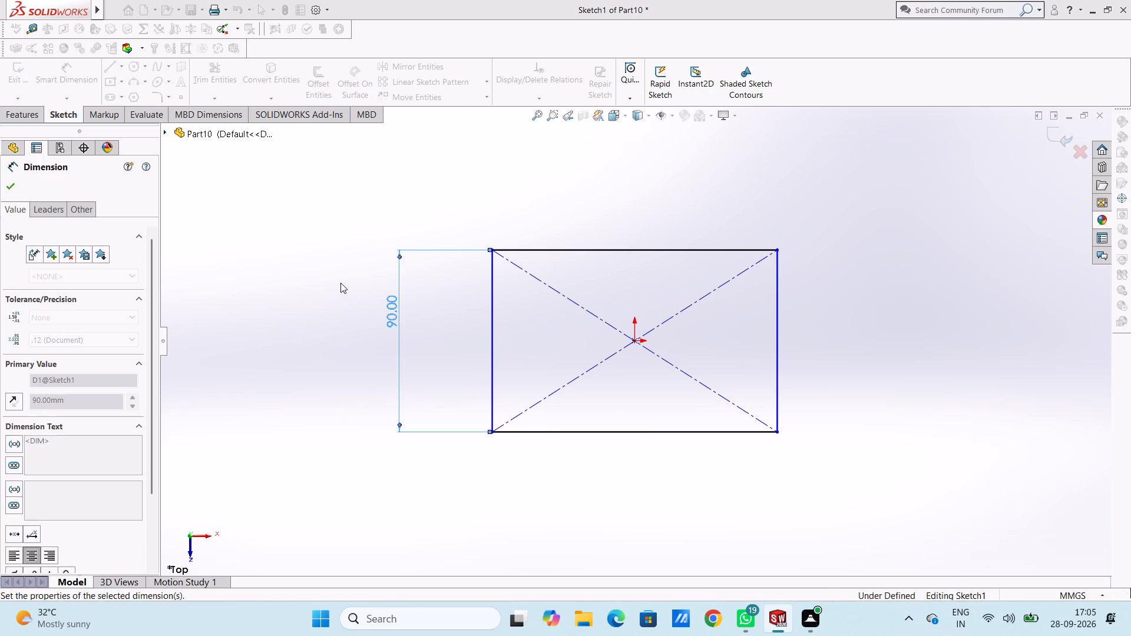
{"action": "left_click", "coordinate": [340, 283]}
{"action": "left_click", "coordinate": [561, 247]}
{"action": "left_click", "coordinate": [565, 179]}
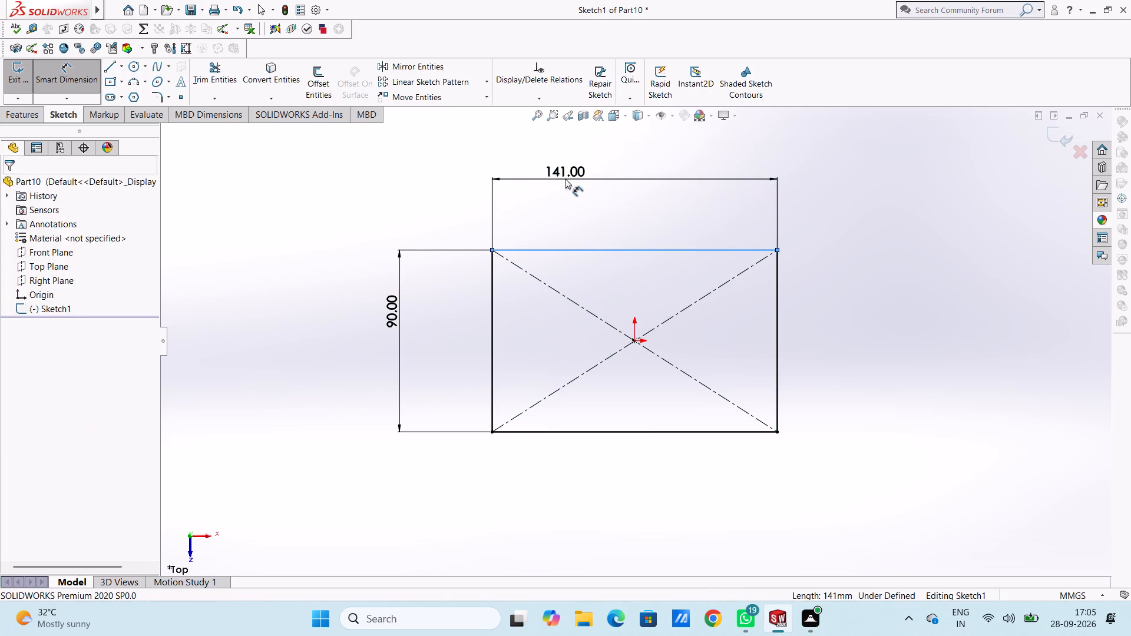
{"action": "left_click", "coordinate": [514, 158]}
{"action": "left_click", "coordinate": [426, 209]}
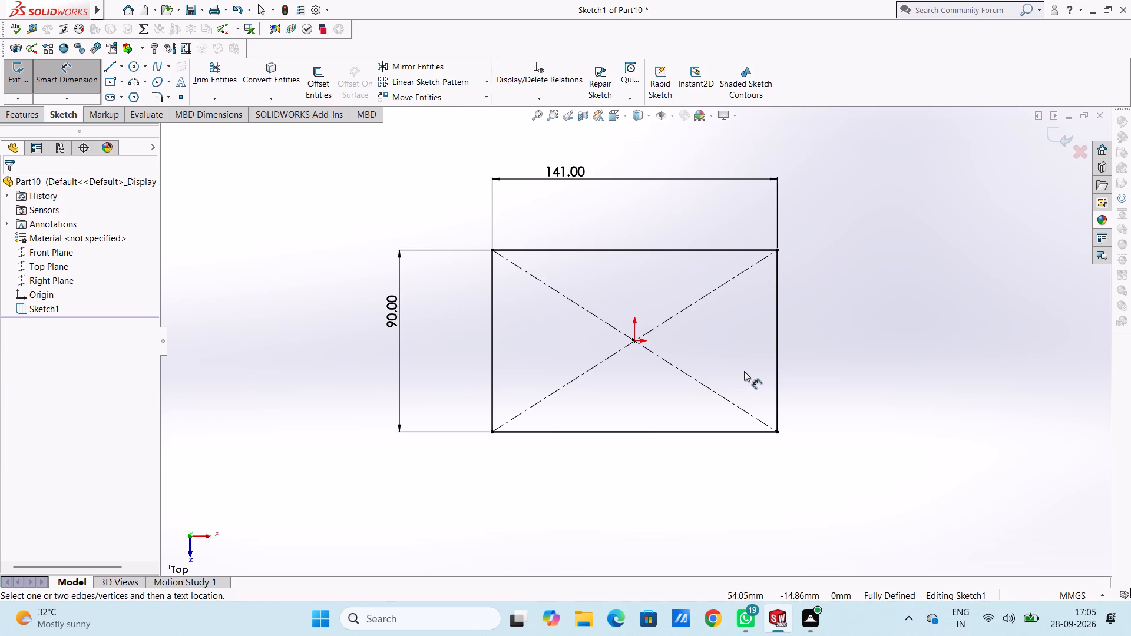
Round all four corners of the rectangle with 10 mm sketch fillets.
{"action": "scroll", "coordinate": [744, 371], "scroll_direction": "up", "scroll_amount": 3}
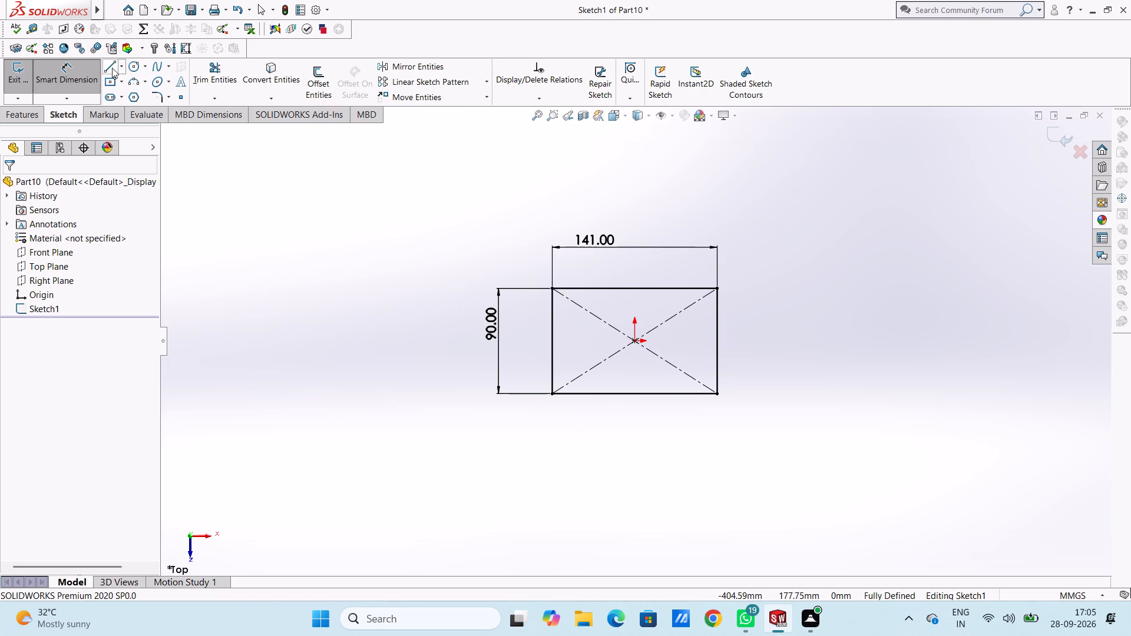
{"action": "left_click", "coordinate": [161, 95]}
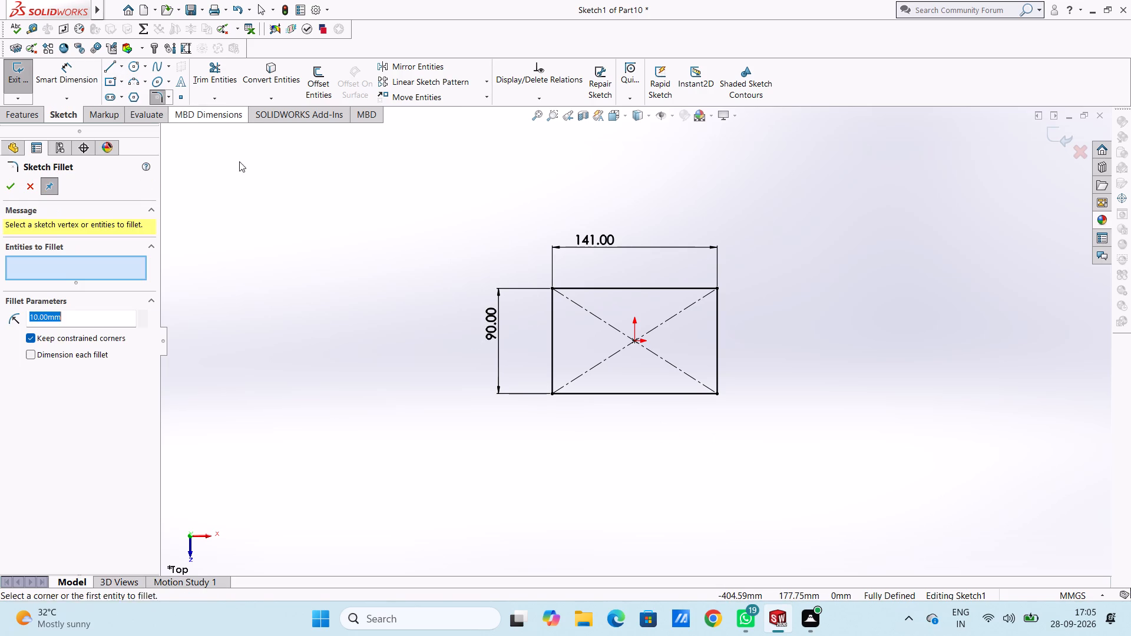
{"action": "left_click", "coordinate": [554, 287]}
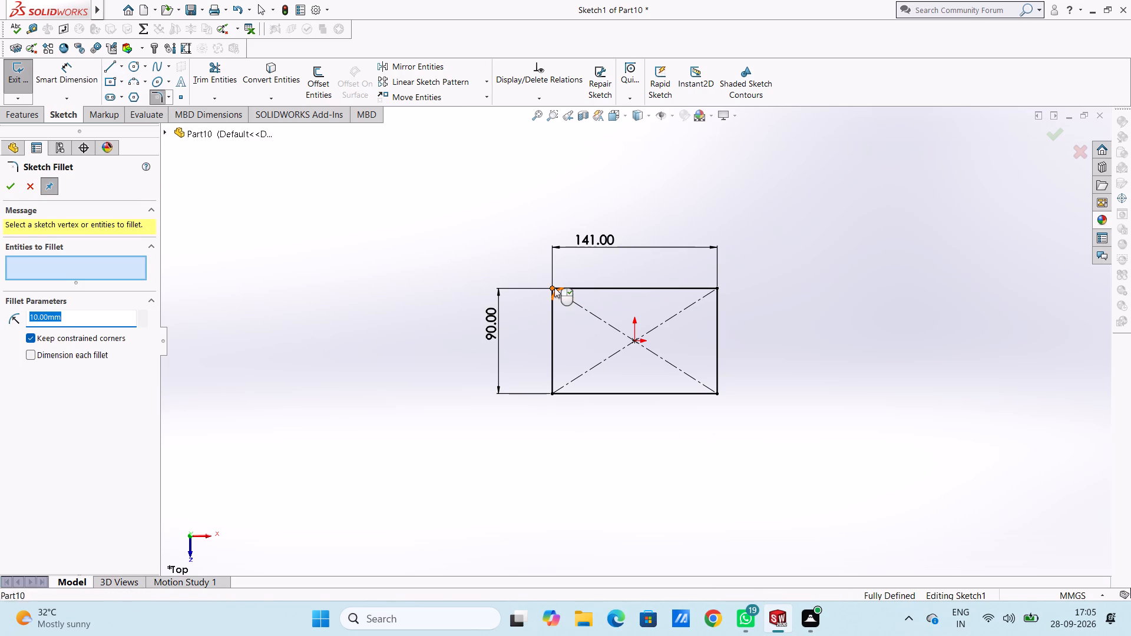
{"action": "left_click", "coordinate": [720, 287]}
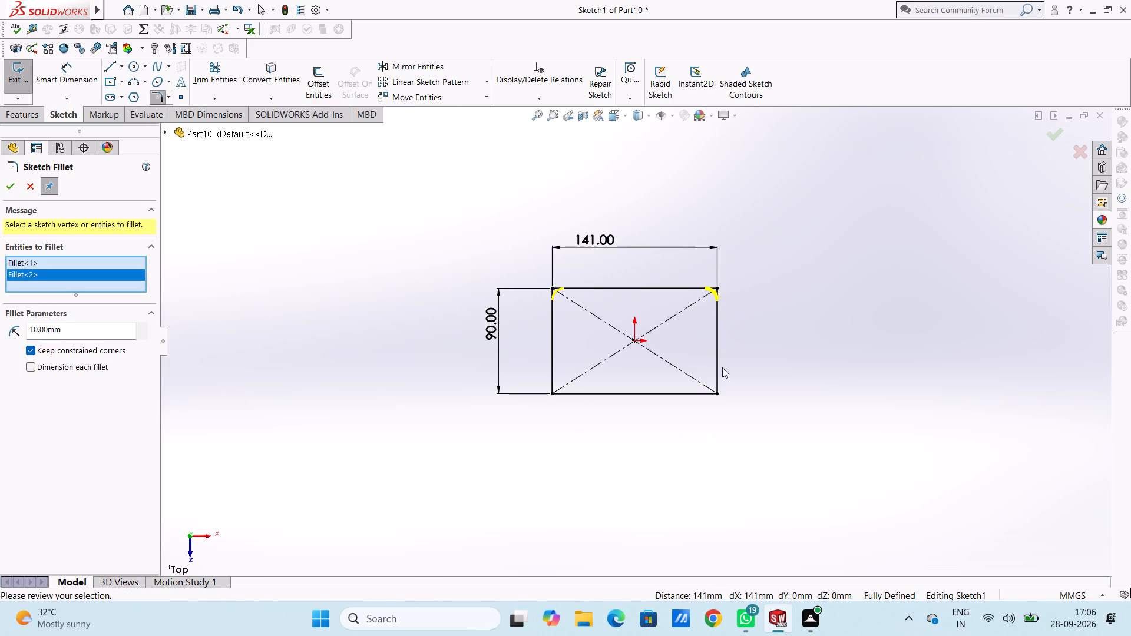
{"action": "left_click", "coordinate": [716, 396]}
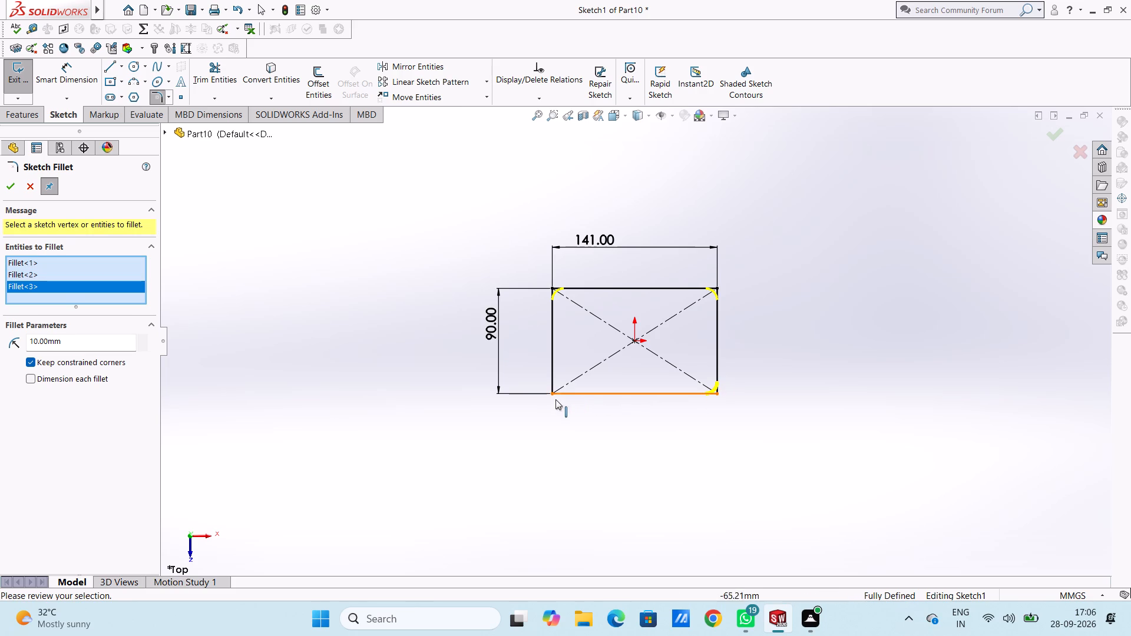
{"action": "left_click", "coordinate": [551, 393]}
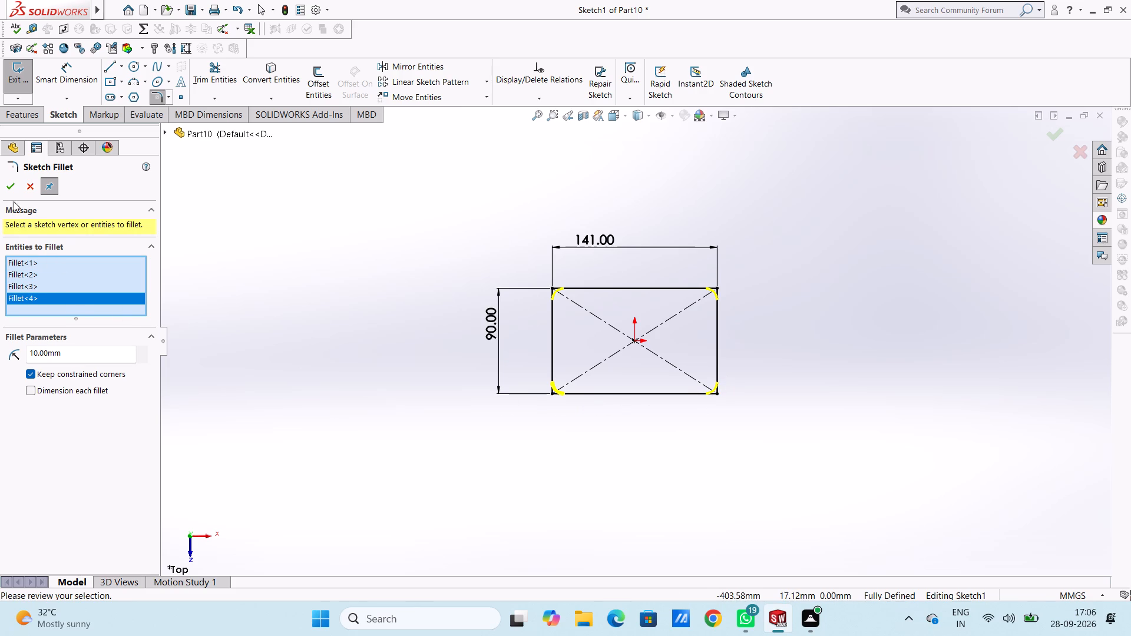
{"action": "left_click", "coordinate": [9, 187]}
{"action": "left_click", "coordinate": [9, 187]}
{"action": "left_click", "coordinate": [10, 188]}
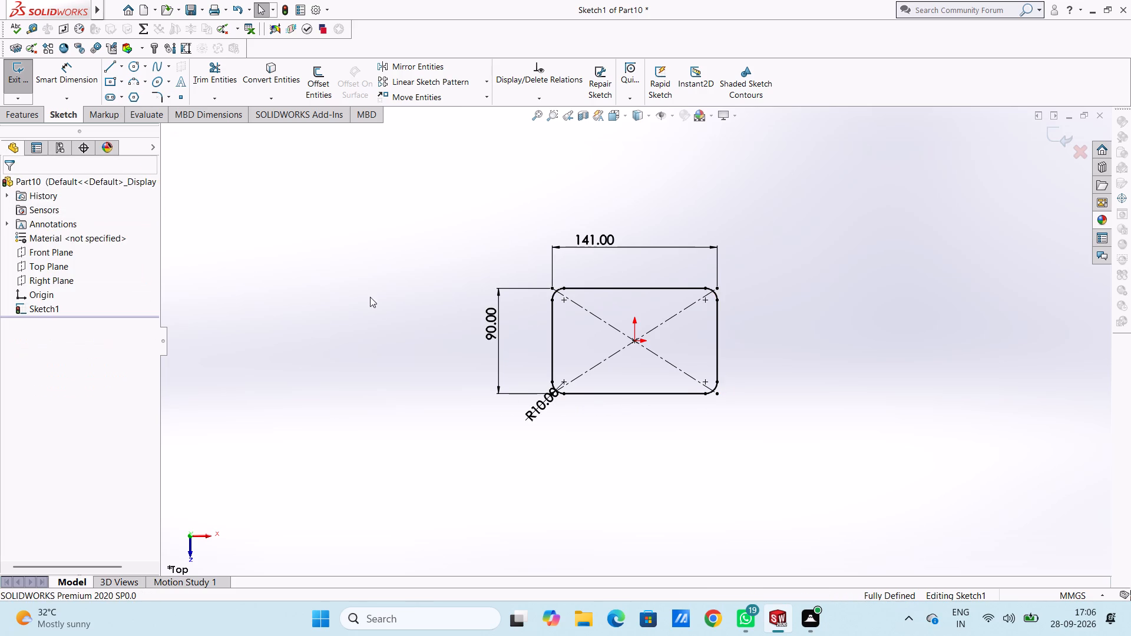
Draw a horizontal line through the origin, from the rectangle's left edge to its right edge.
{"action": "scroll", "coordinate": [667, 363], "scroll_direction": "down", "scroll_amount": 2}
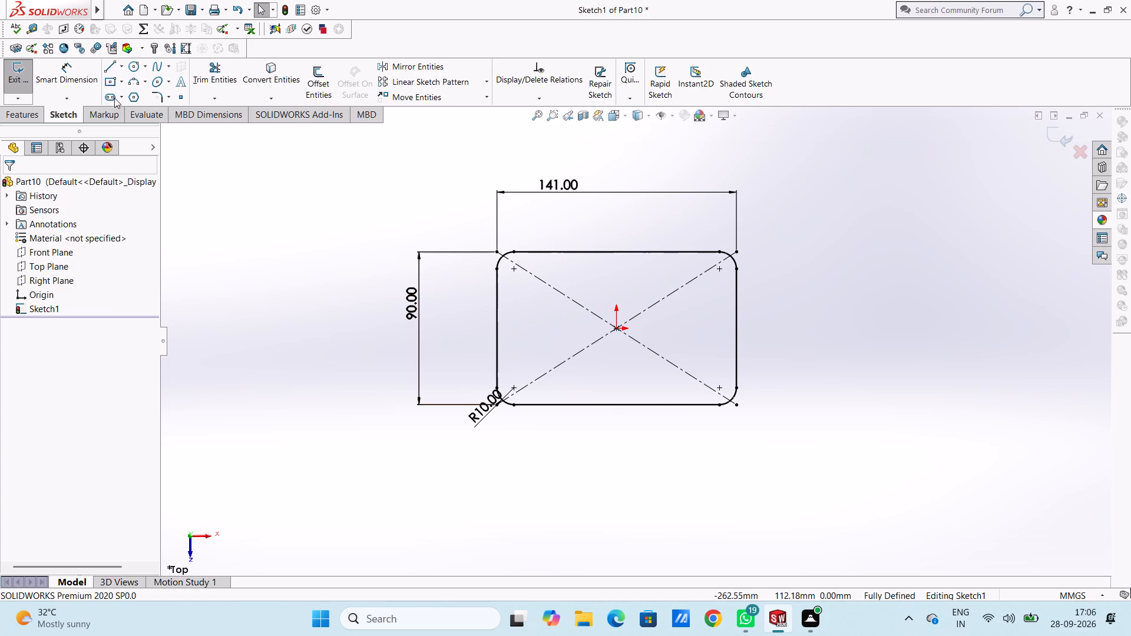
{"action": "left_click", "coordinate": [107, 70]}
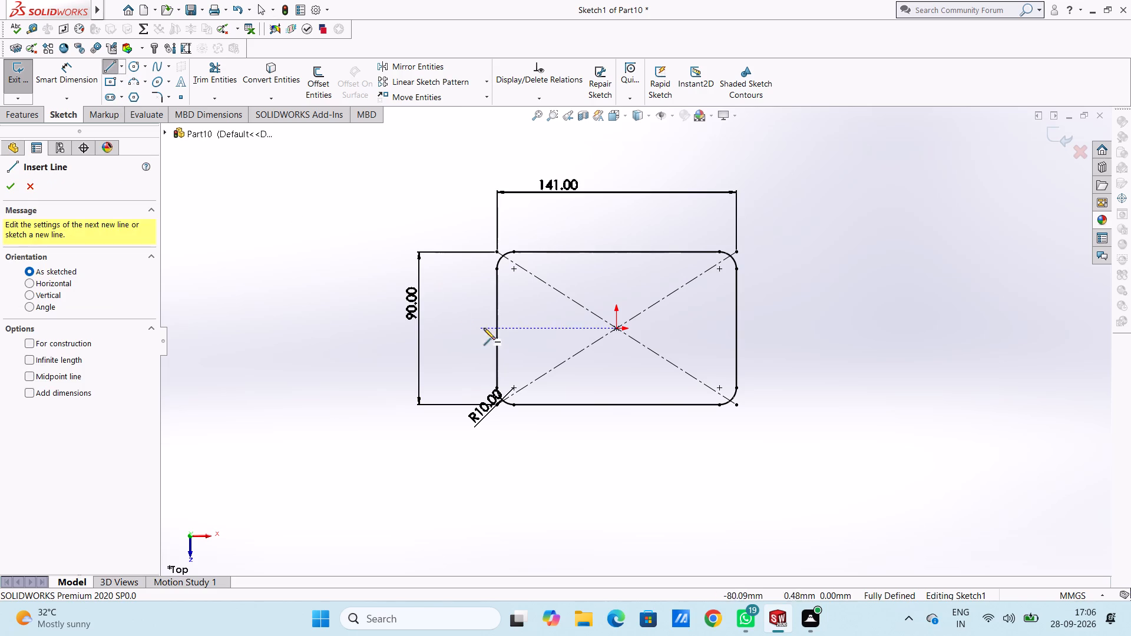
{"action": "left_click", "coordinate": [494, 330]}
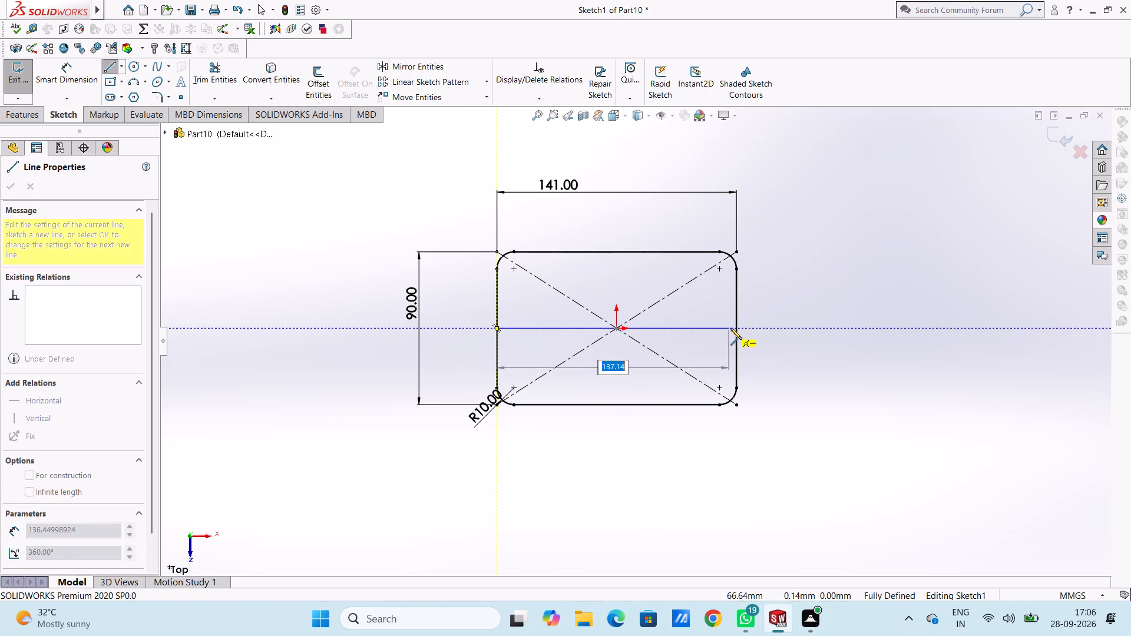
{"action": "left_click", "coordinate": [736, 327]}
{"action": "key", "text": "Escape"}
{"action": "key", "text": "Escape"}
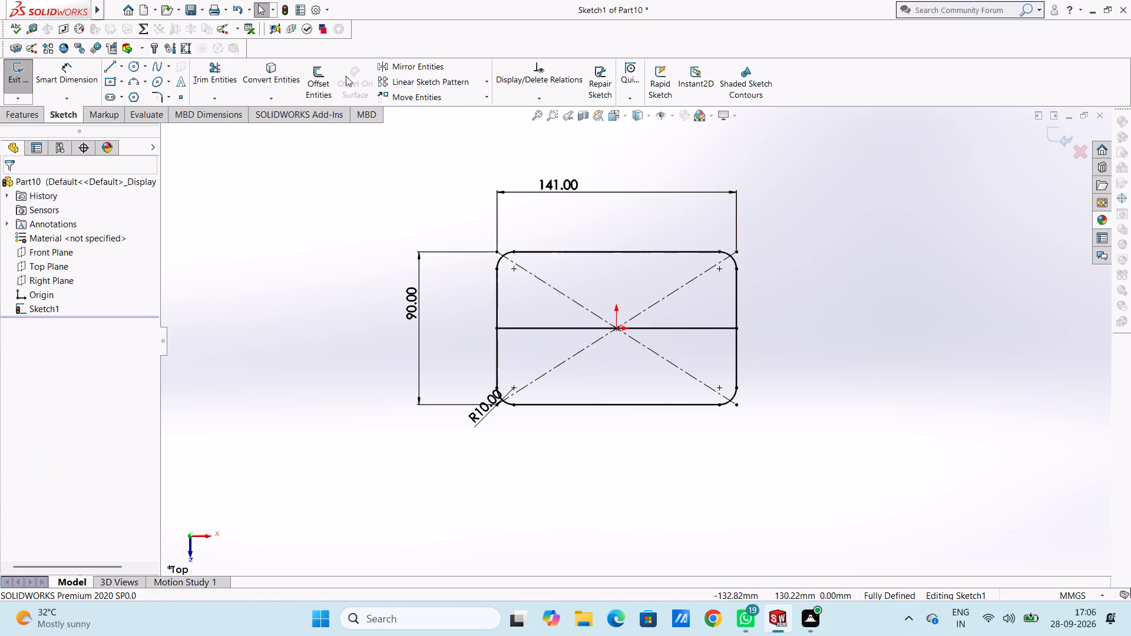
Offset the horizontal middle line 10 mm bi-directionally, with dimensions added.
{"action": "left_click", "coordinate": [309, 77]}
{"action": "left_click", "coordinate": [541, 329]}
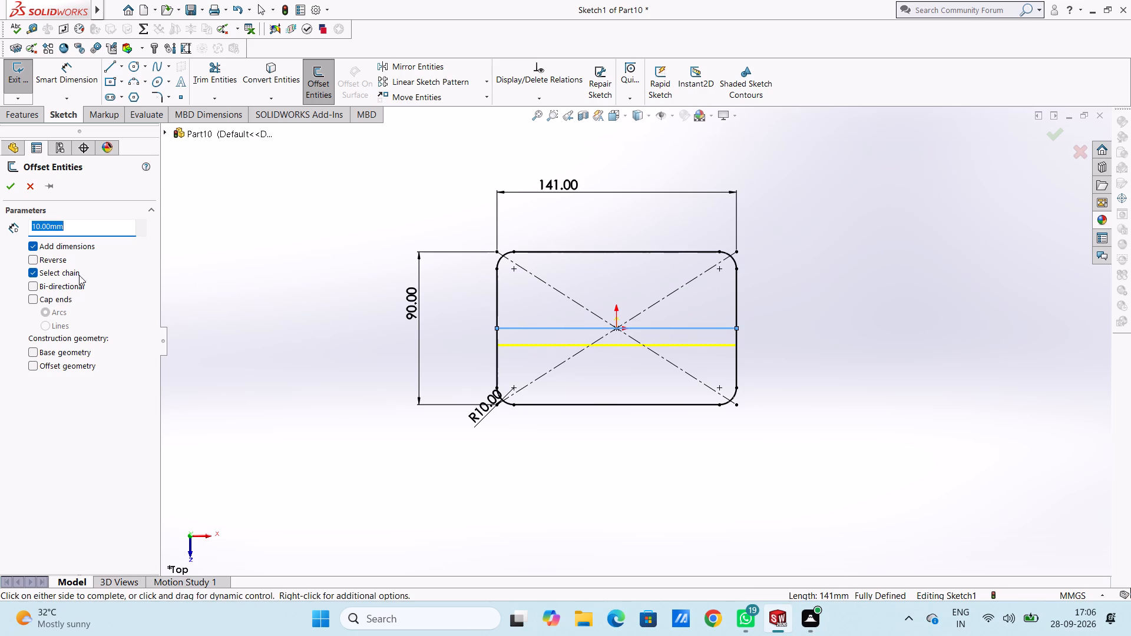
{"action": "left_click", "coordinate": [32, 287]}
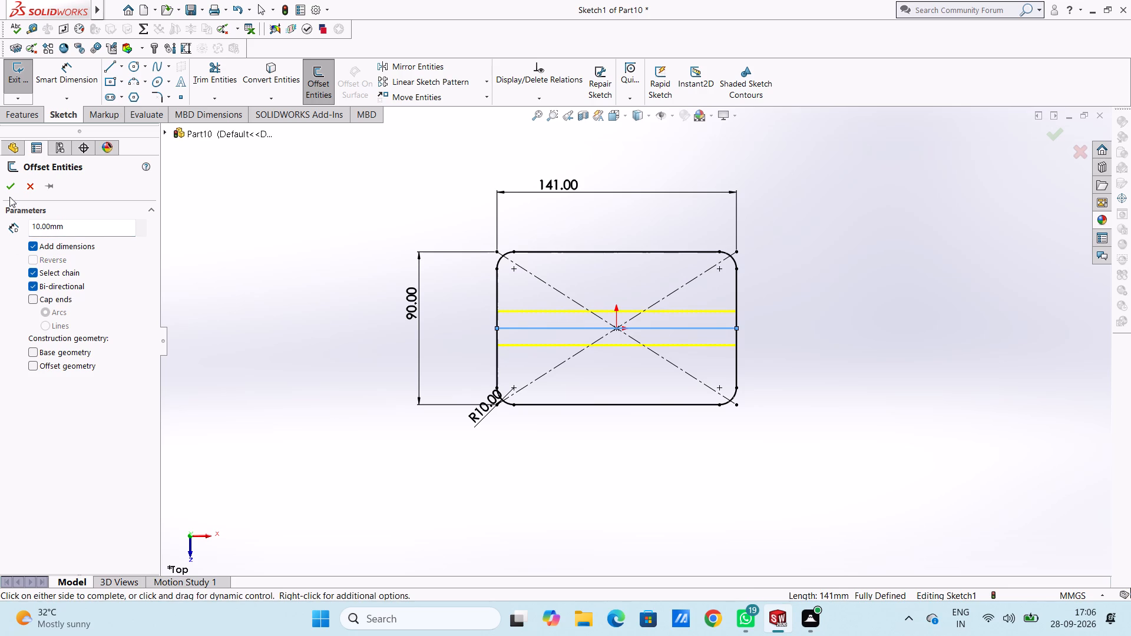
{"action": "left_click", "coordinate": [11, 191]}
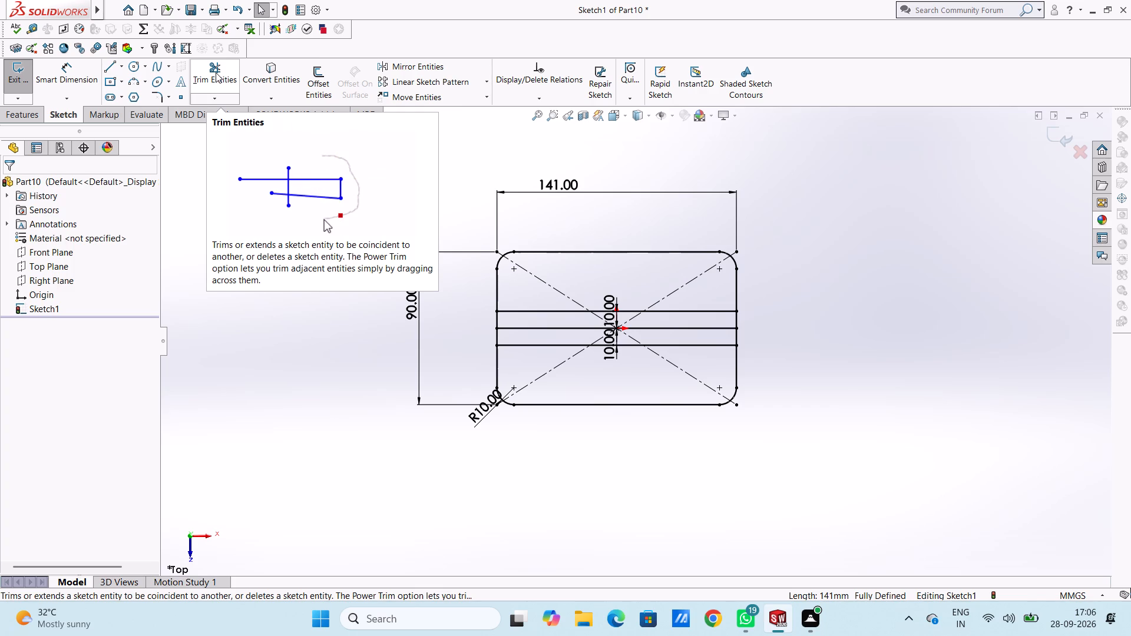
Trim away the left edge between the two offset lines and the left half of the middle line.
{"action": "left_click", "coordinate": [216, 72]}
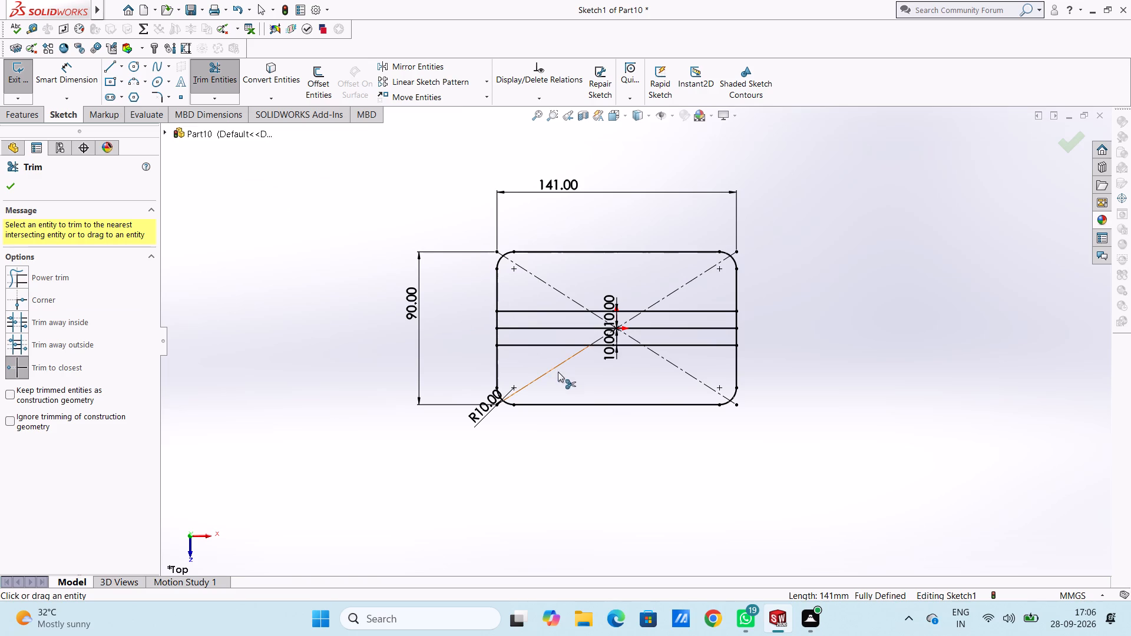
{"action": "left_click", "coordinate": [497, 319]}
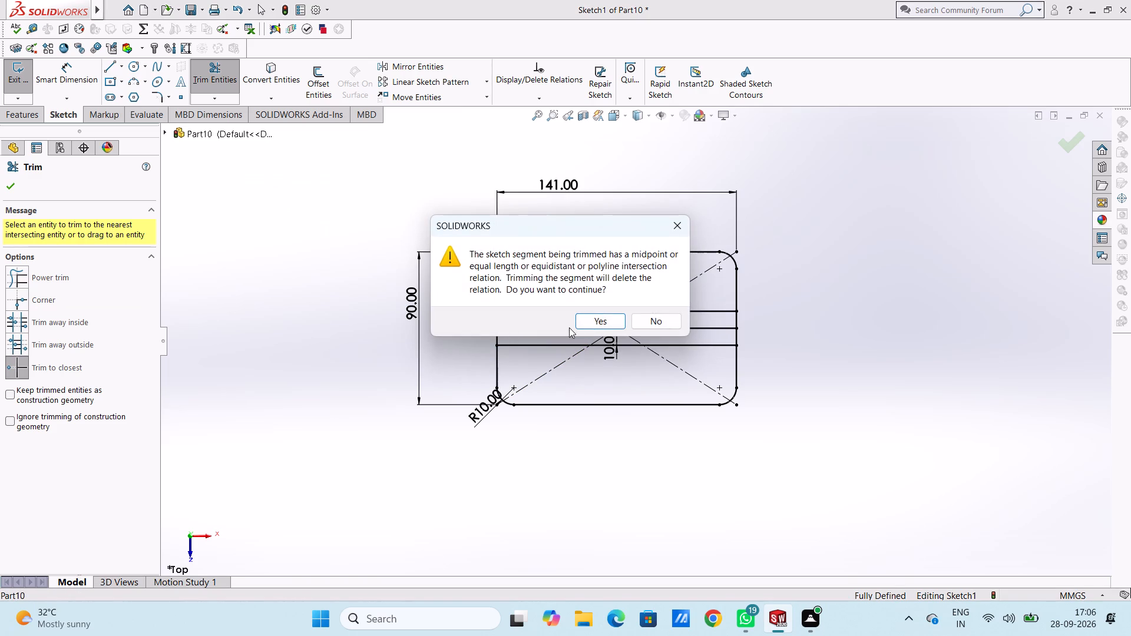
{"action": "left_click_drag", "start_coordinate": [597, 319], "coordinate": [590, 320]}
{"action": "left_click", "coordinate": [500, 327]}
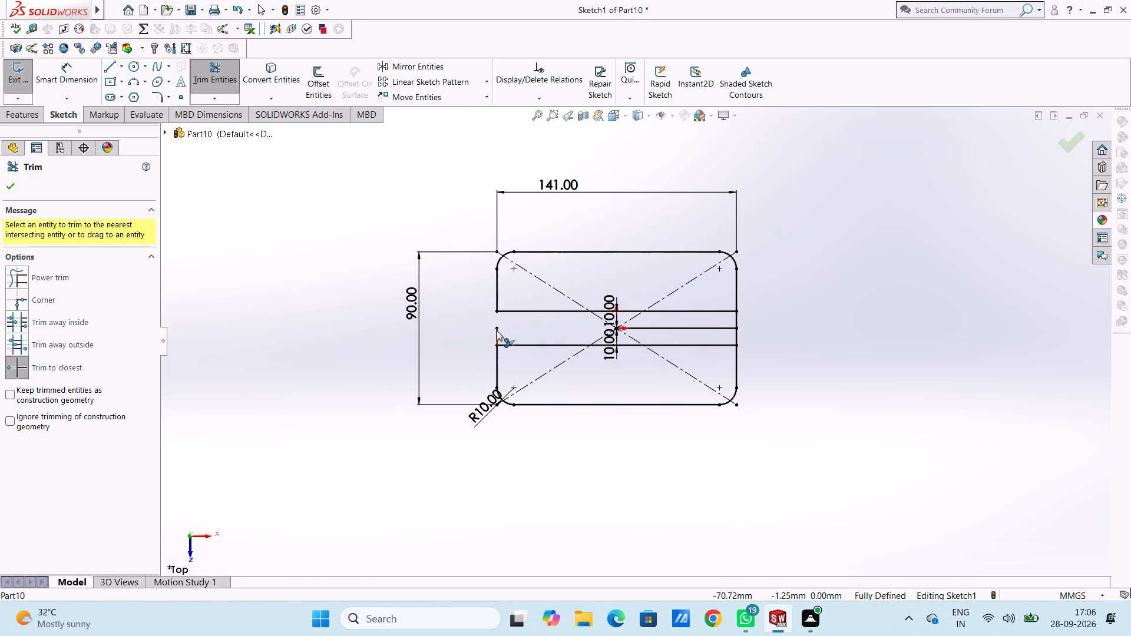
{"action": "left_click", "coordinate": [497, 330]}
{"action": "key", "text": "Escape"}
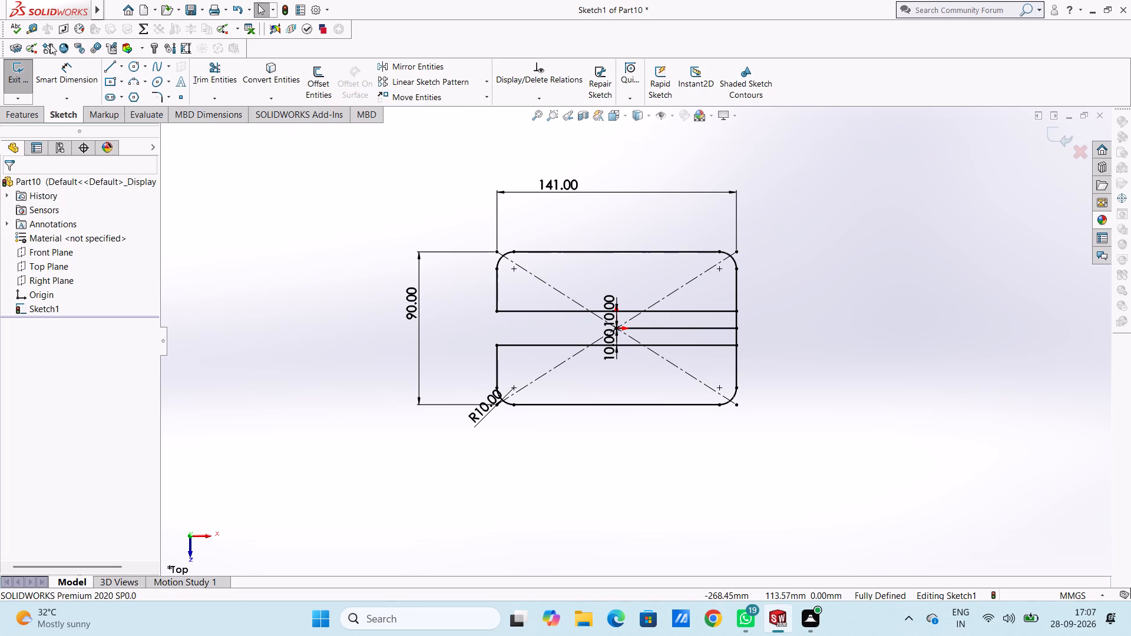
From the lower offset line's left end, draw a 20 mm line along it, then a vertical line about 24 mm up past the upper offset line.
{"action": "left_click", "coordinate": [107, 69]}
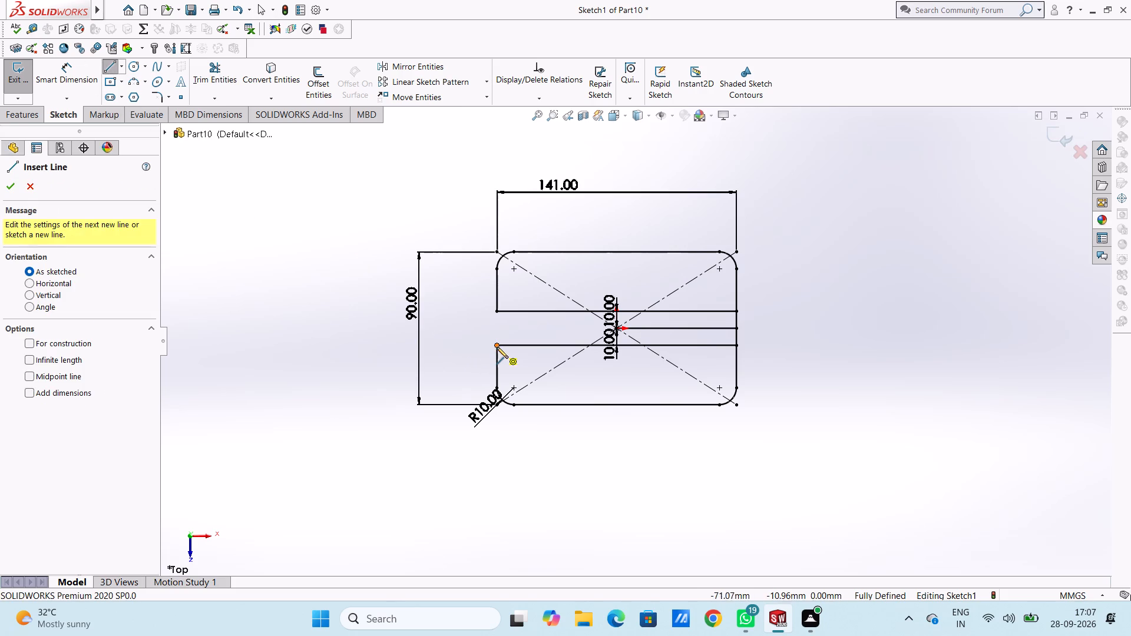
{"action": "left_click", "coordinate": [497, 346]}
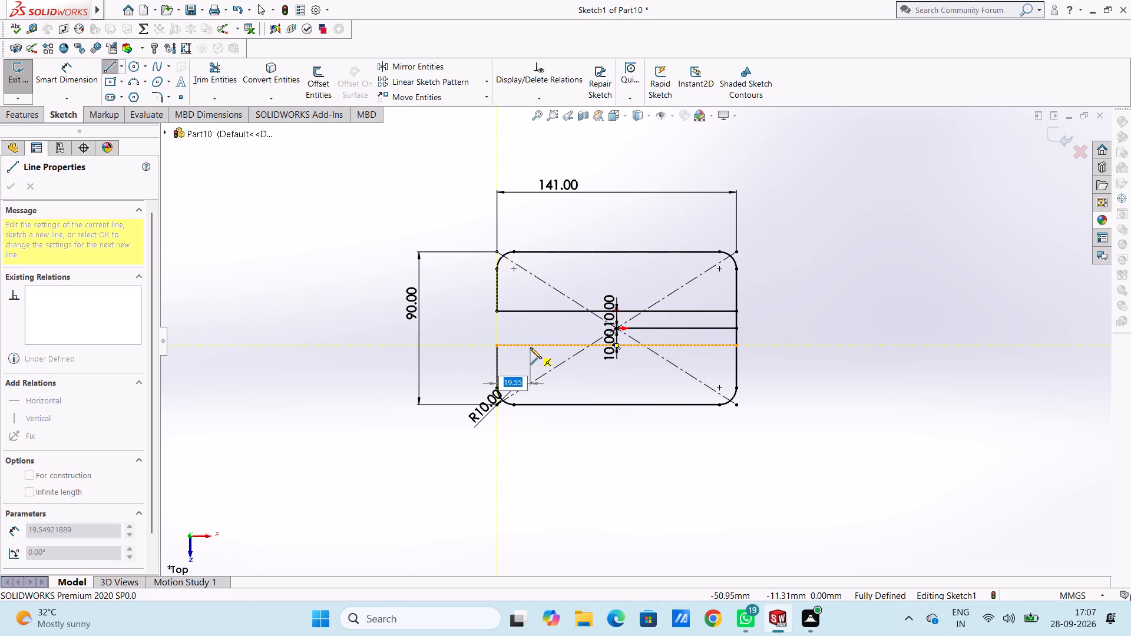
{"action": "type", "text": "20"}
{"action": "key", "text": "Return"}
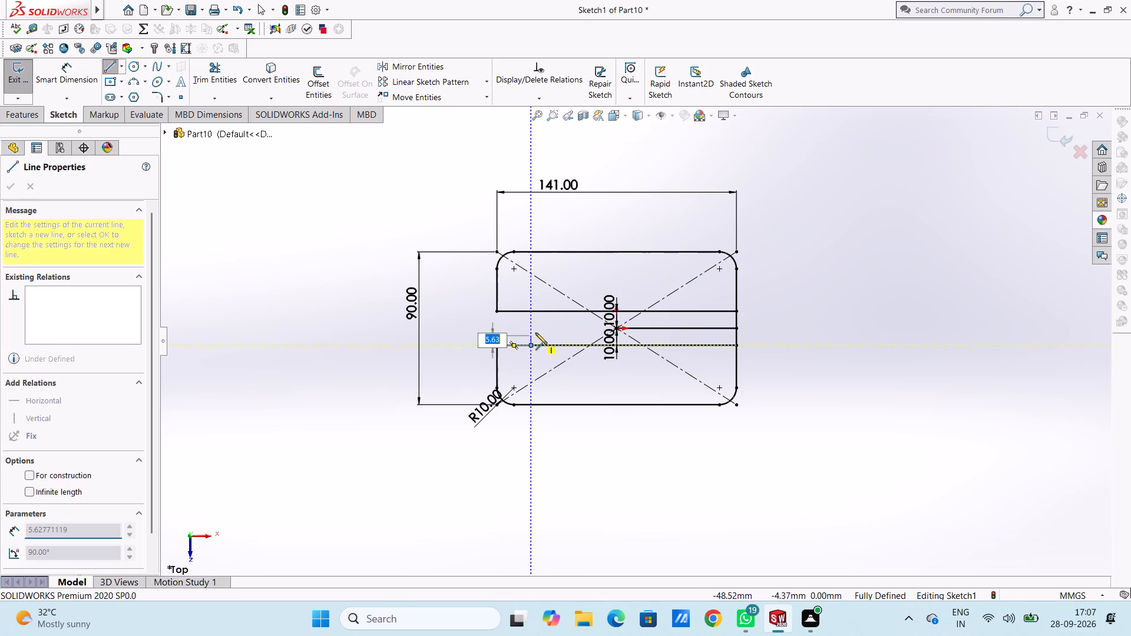
{"action": "left_click", "coordinate": [531, 305]}
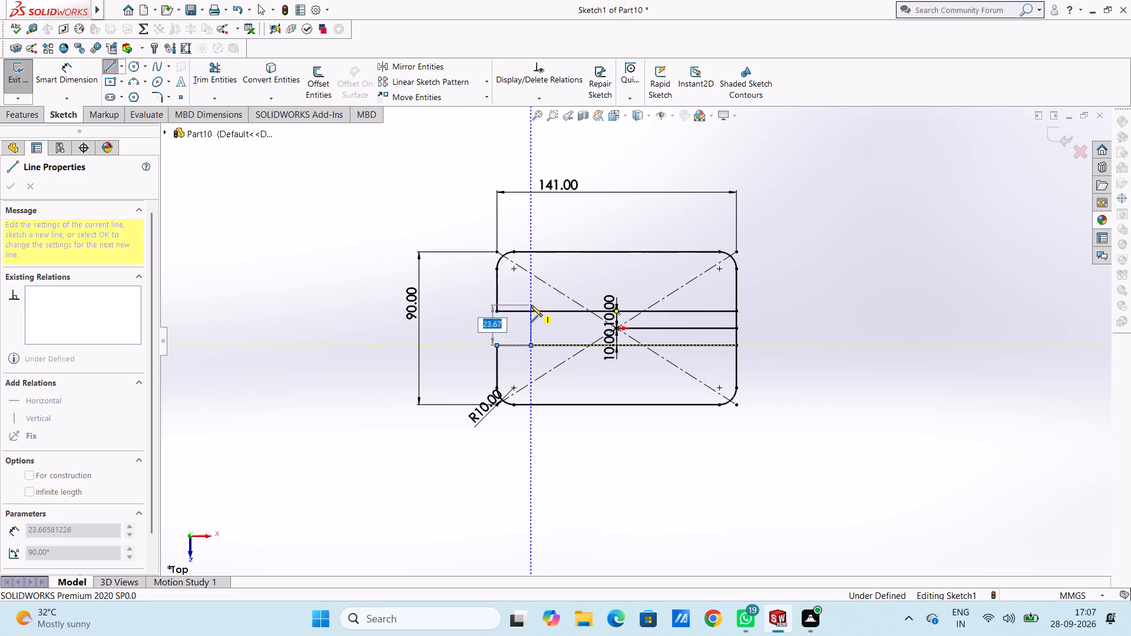
{"action": "key", "text": "Escape"}
{"action": "key", "text": "Escape"}
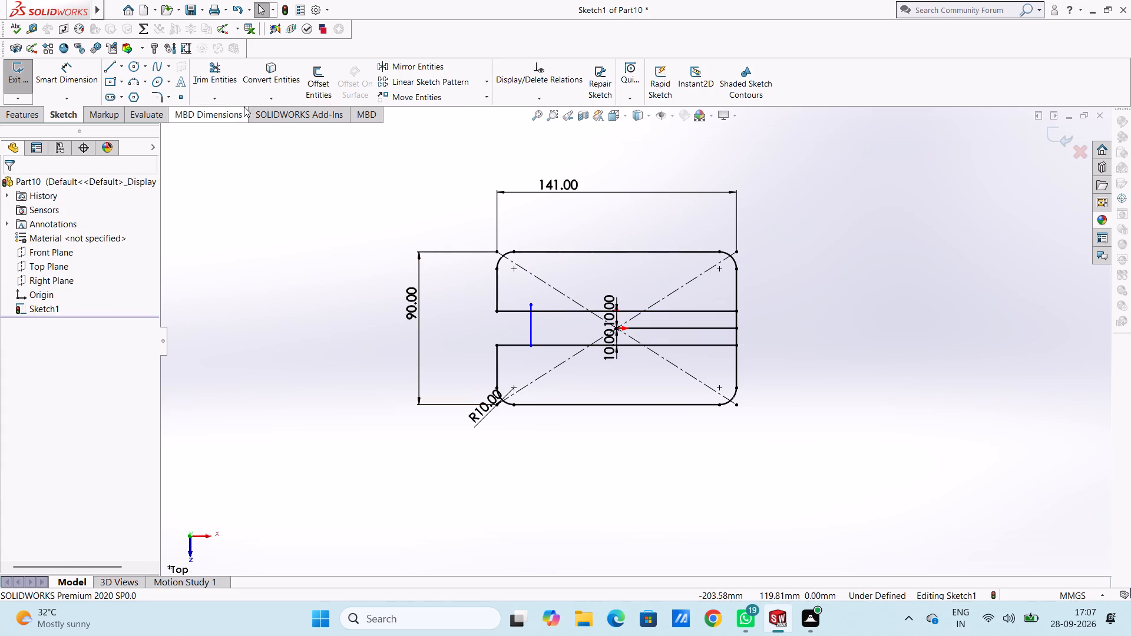
Trim the vertical line's overhang and the remaining middle and offset lines, leaving only a rectangular notch in the profile's left edge.
{"action": "left_click", "coordinate": [214, 77]}
{"action": "scroll", "coordinate": [514, 314], "scroll_direction": "down", "scroll_amount": 6}
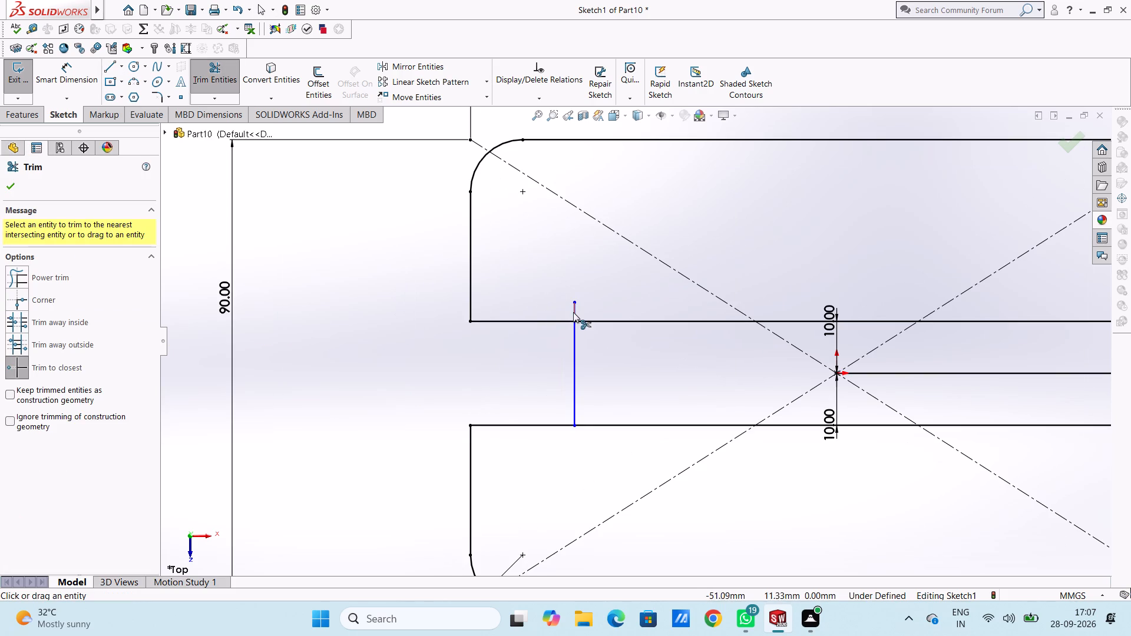
{"action": "left_click", "coordinate": [574, 309]}
{"action": "left_click", "coordinate": [594, 316]}
{"action": "left_click", "coordinate": [601, 323]}
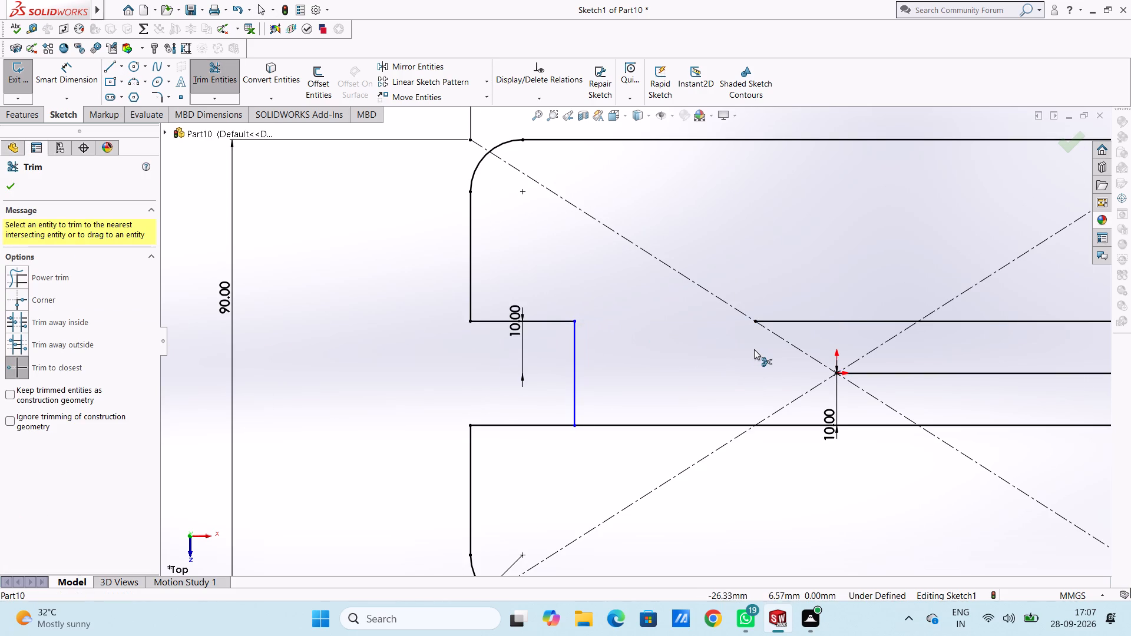
{"action": "scroll", "coordinate": [762, 351], "scroll_direction": "up", "scroll_amount": 4}
{"action": "left_click", "coordinate": [789, 333]}
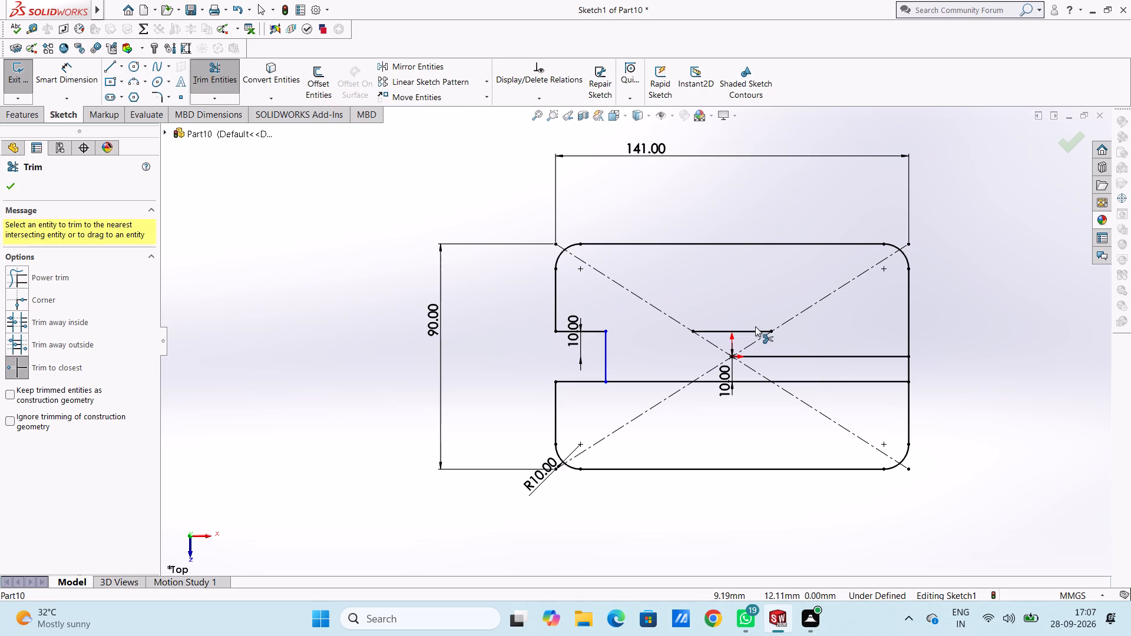
{"action": "left_click", "coordinate": [755, 333]}
{"action": "left_click", "coordinate": [763, 357]}
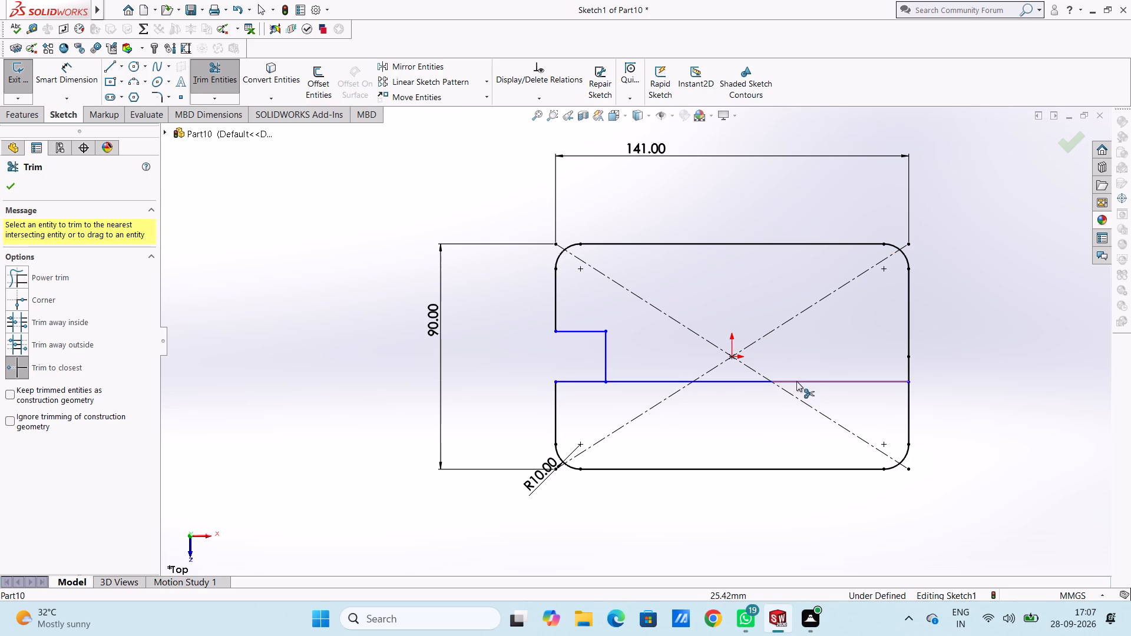
{"action": "left_click", "coordinate": [796, 381]}
{"action": "left_click", "coordinate": [758, 383]}
{"action": "left_click", "coordinate": [672, 382]}
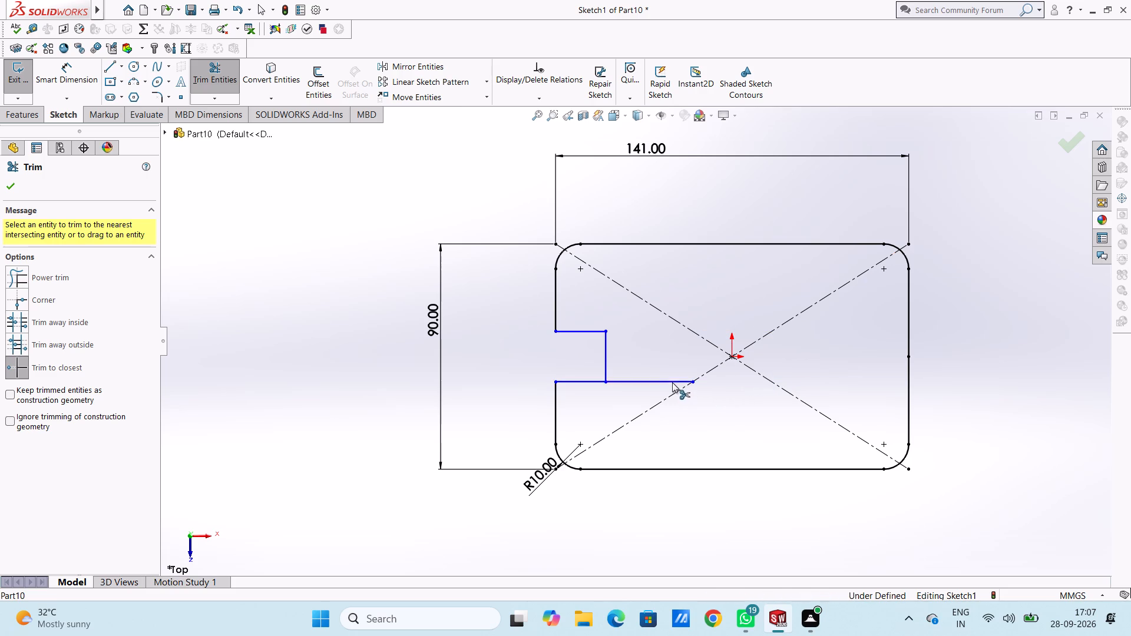
{"action": "key", "text": "Escape"}
Dimension the notch's upper edge, its inner vertical edge and its lower edge.
{"action": "scroll", "coordinate": [659, 382], "scroll_direction": "up", "scroll_amount": 3}
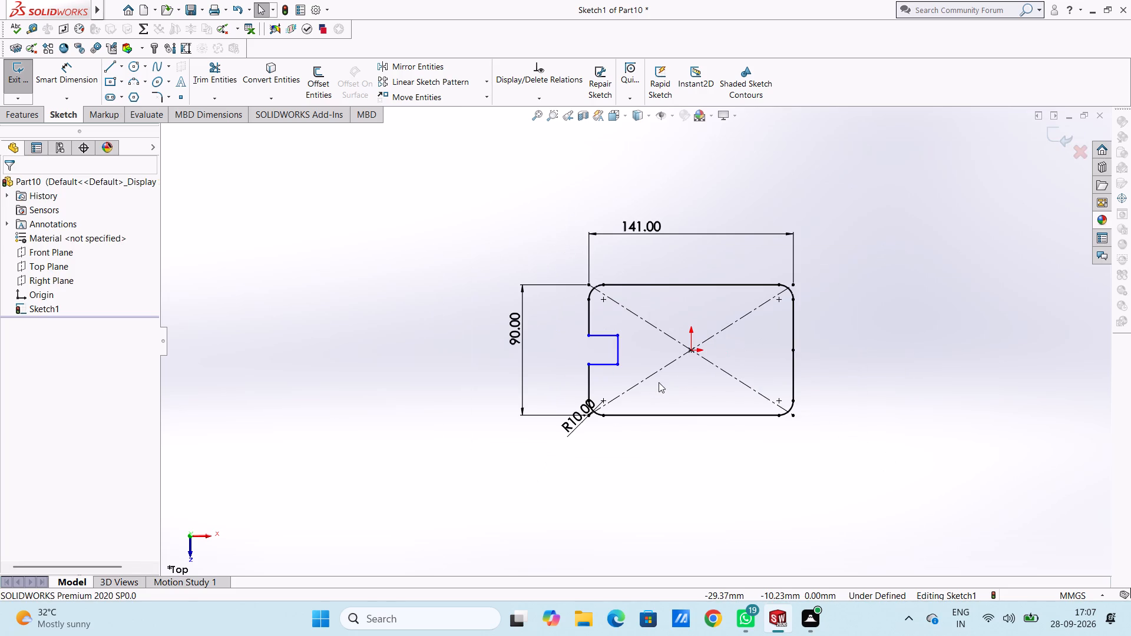
{"action": "left_click", "coordinate": [65, 82]}
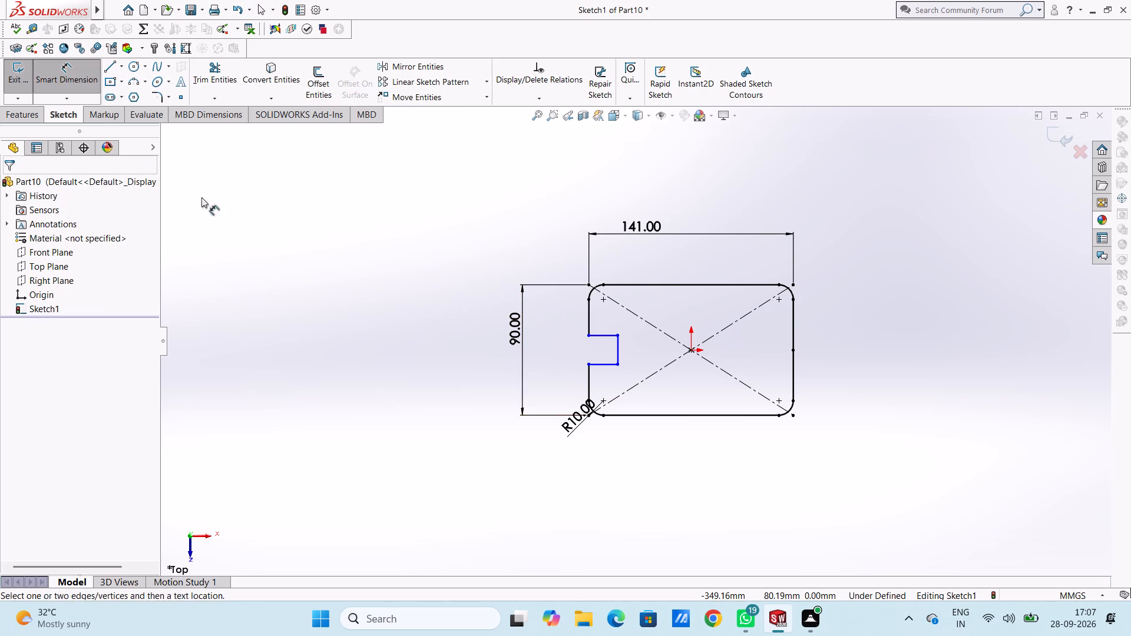
{"action": "left_click", "coordinate": [606, 336]}
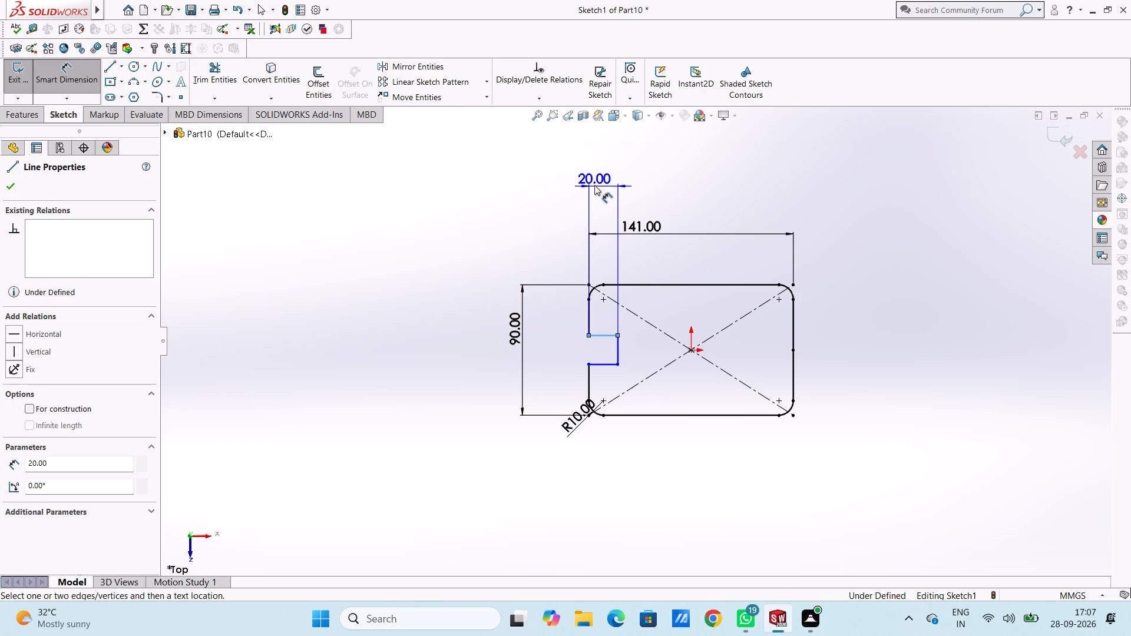
{"action": "left_click", "coordinate": [594, 185]}
{"action": "left_click", "coordinate": [545, 167]}
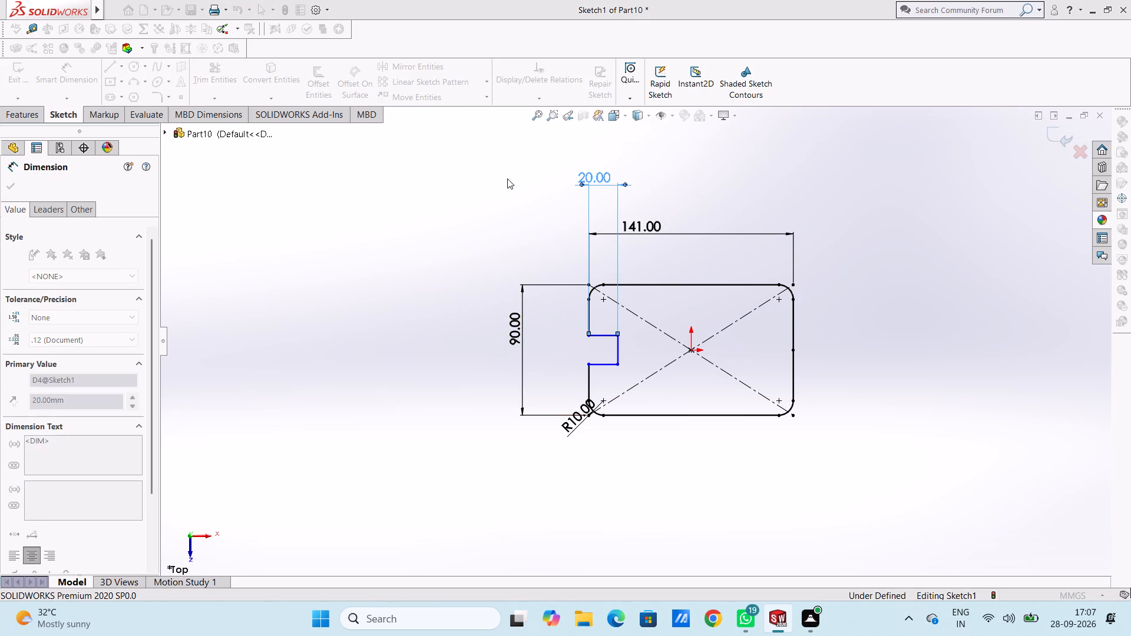
{"action": "left_click", "coordinate": [494, 182]}
{"action": "left_click", "coordinate": [620, 347]}
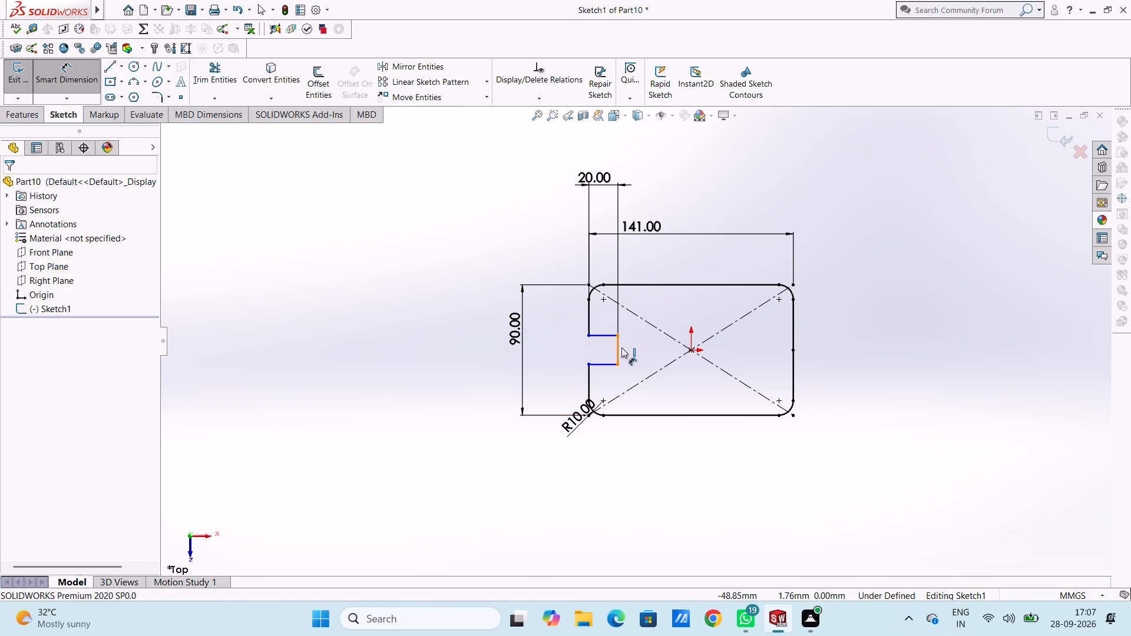
{"action": "left_click", "coordinate": [928, 347]}
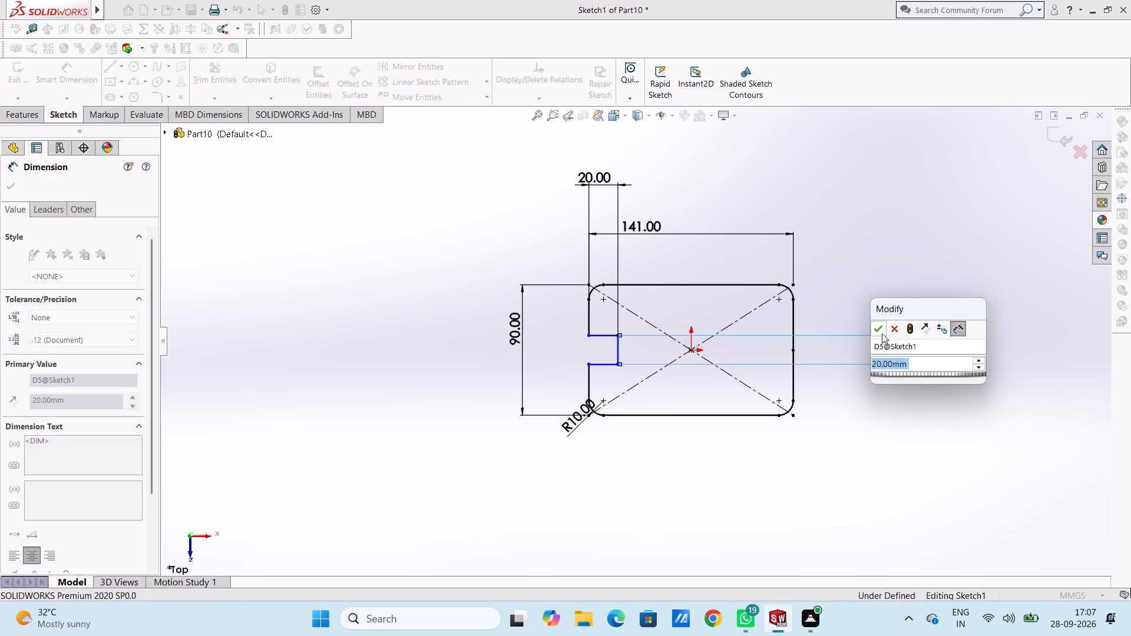
{"action": "left_click", "coordinate": [881, 332]}
{"action": "left_click", "coordinate": [847, 314]}
{"action": "scroll", "coordinate": [699, 476], "scroll_direction": "down", "scroll_amount": 1}
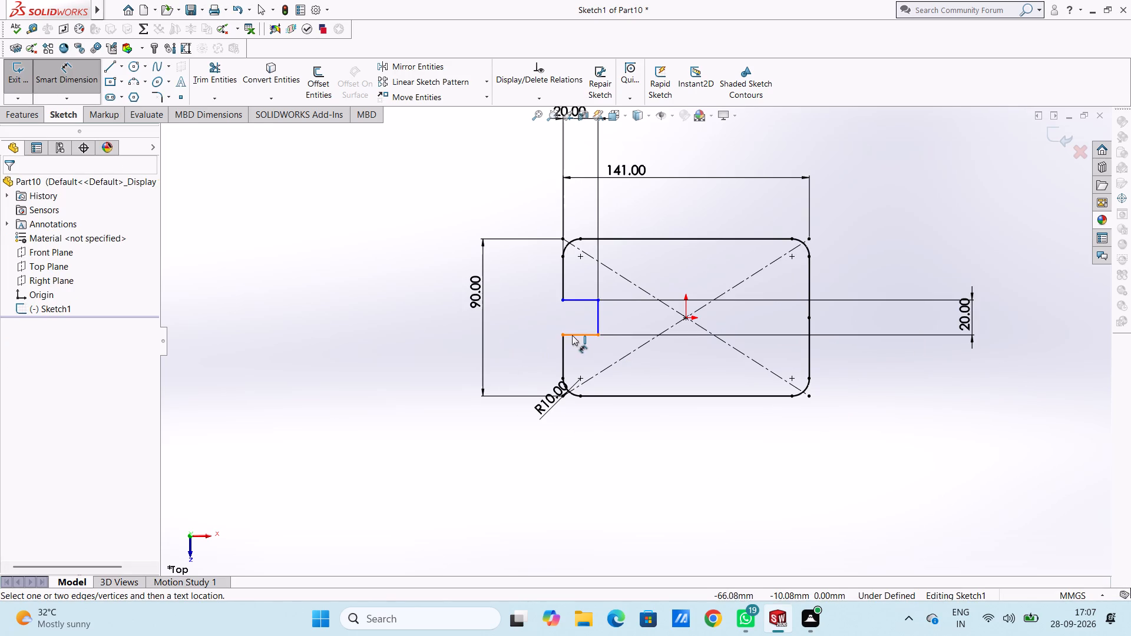
{"action": "left_click", "coordinate": [574, 334]}
{"action": "left_click", "coordinate": [605, 494]}
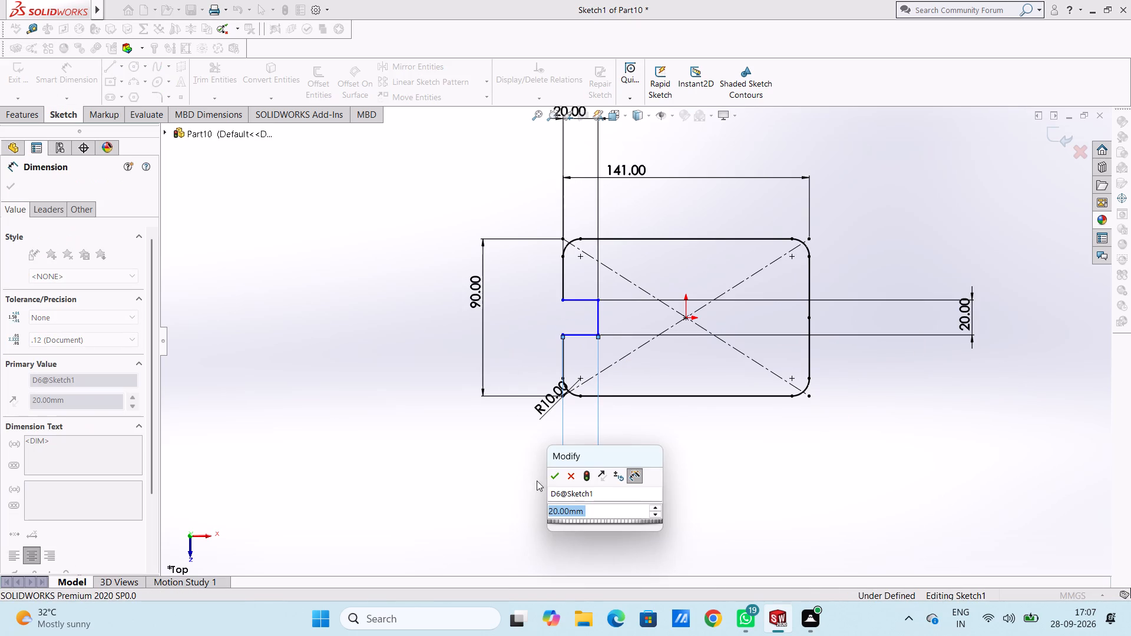
{"action": "left_click", "coordinate": [551, 476]}
{"action": "left_click", "coordinate": [484, 473]}
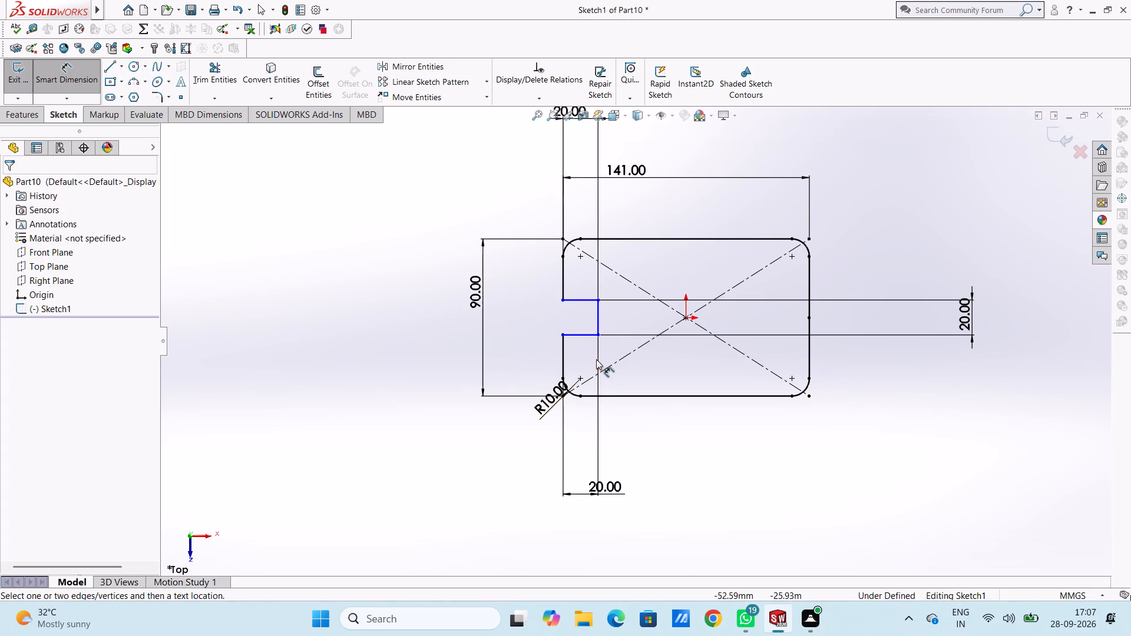
Dimension the horizontal distance from the notch's lower inner corner to the origin, and the length of the left edge above the notch.
{"action": "left_click", "coordinate": [598, 337]}
{"action": "left_click", "coordinate": [683, 317]}
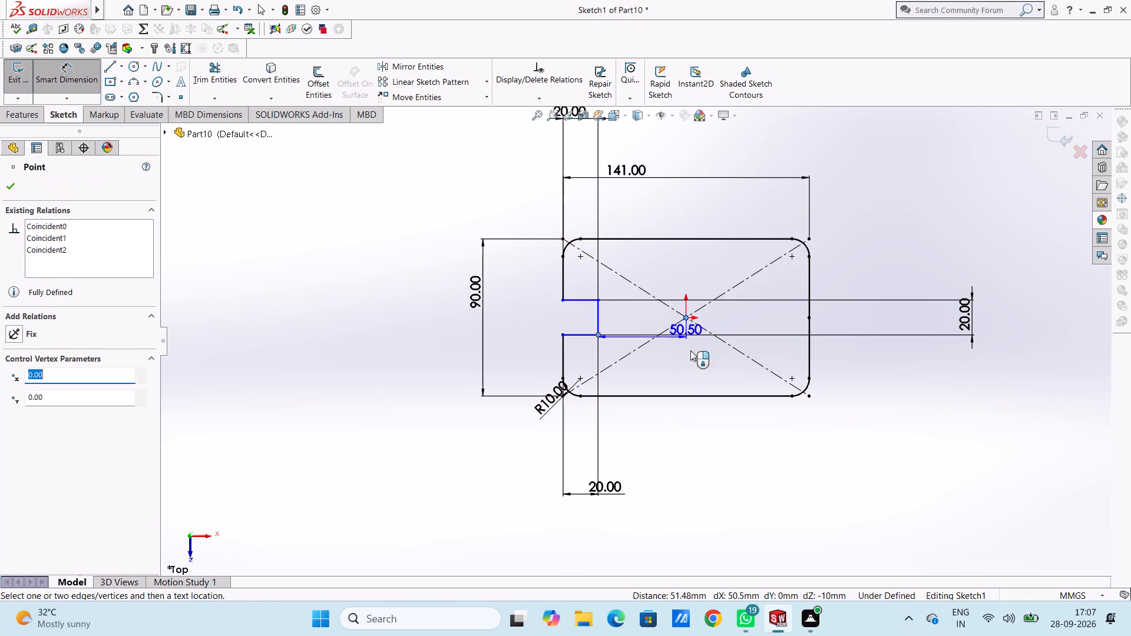
{"action": "left_click", "coordinate": [669, 486]}
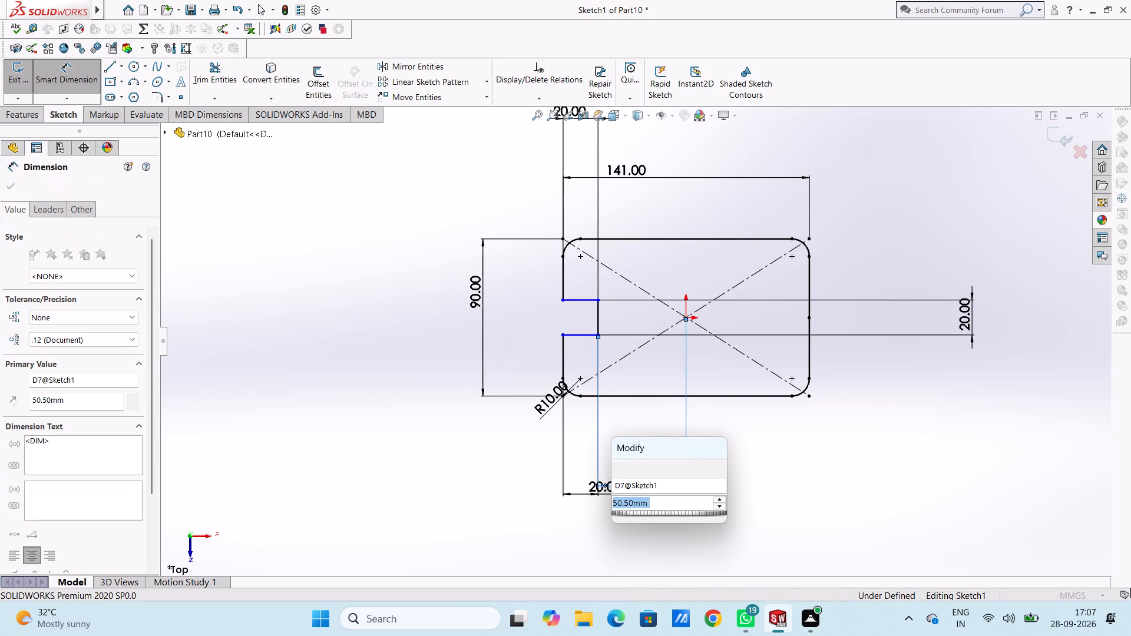
{"action": "left_click", "coordinate": [620, 469]}
{"action": "left_click", "coordinate": [532, 473]}
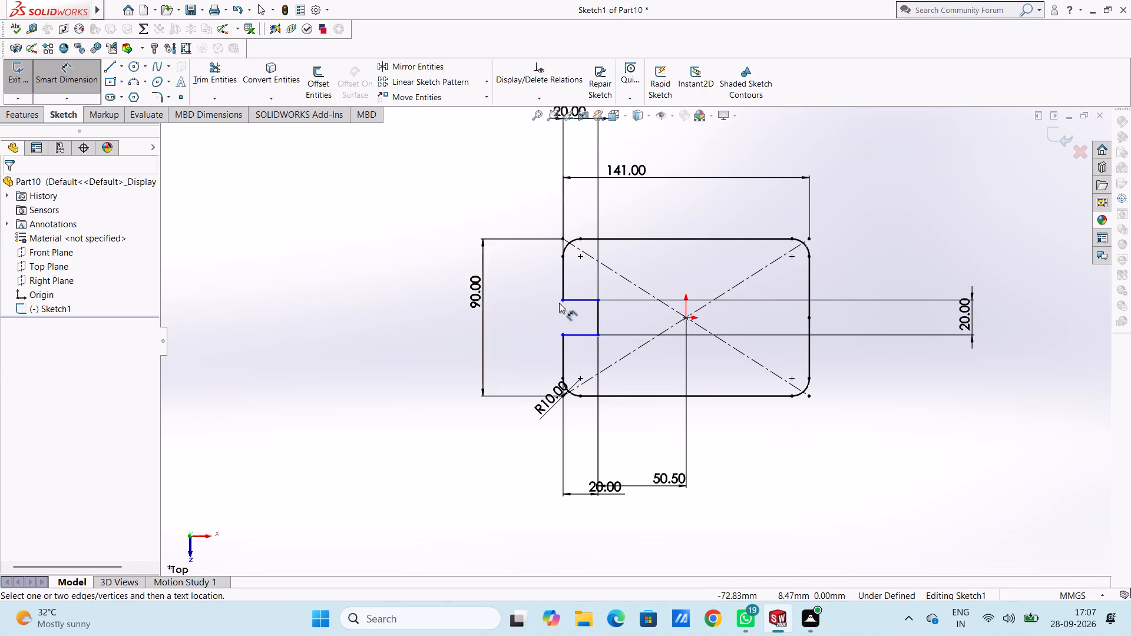
{"action": "left_click", "coordinate": [562, 282]}
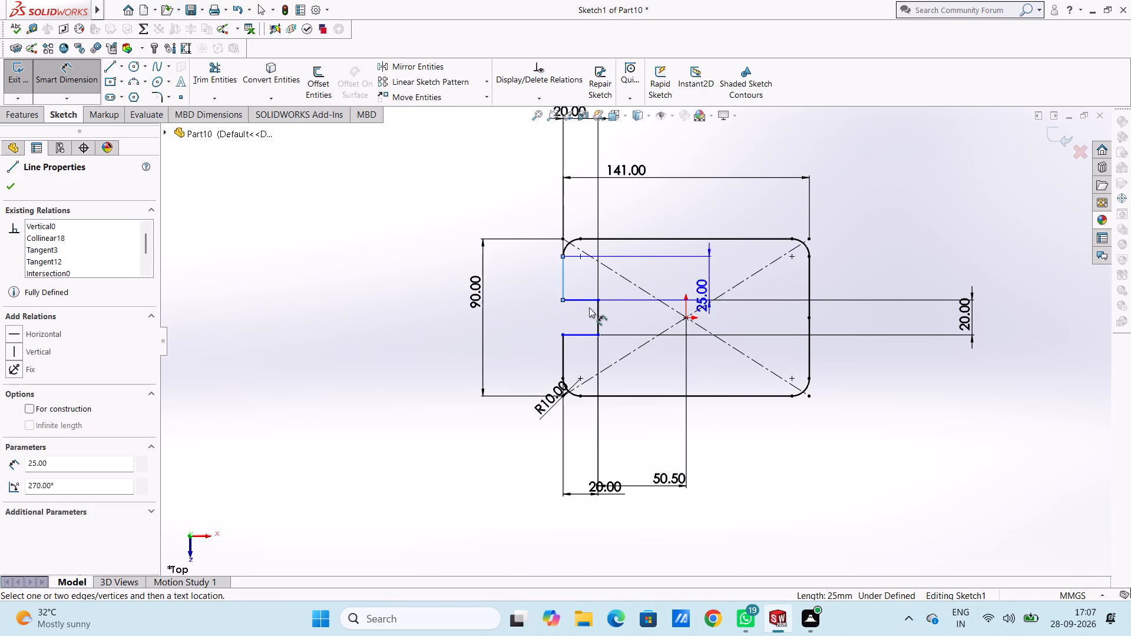
{"action": "left_click", "coordinate": [352, 314]}
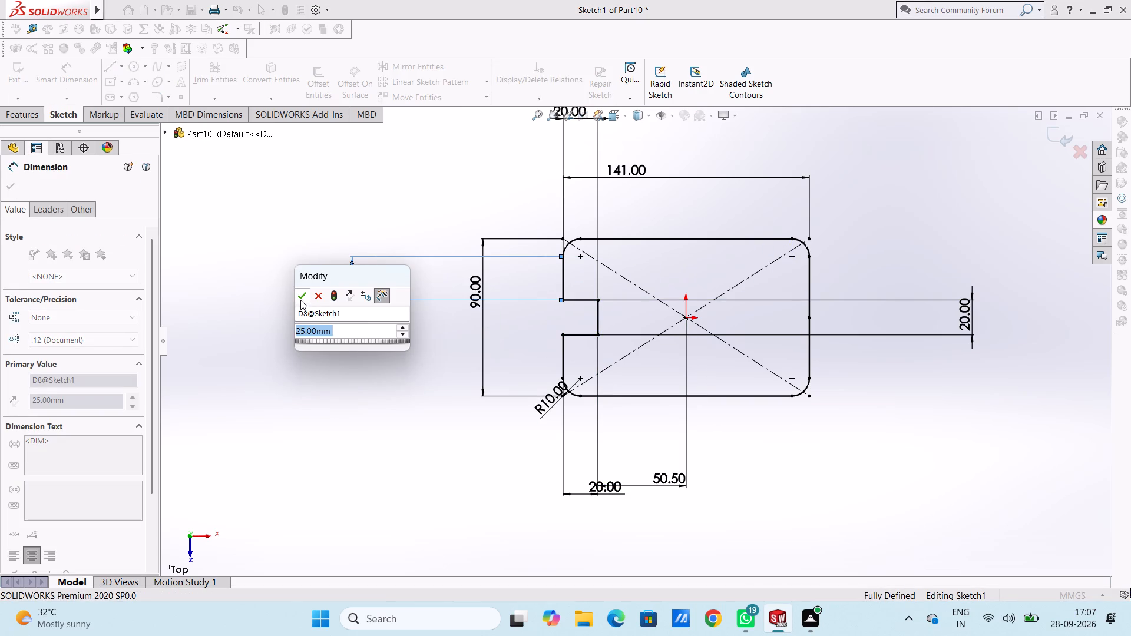
{"action": "left_click", "coordinate": [300, 300]}
{"action": "left_click", "coordinate": [308, 327]}
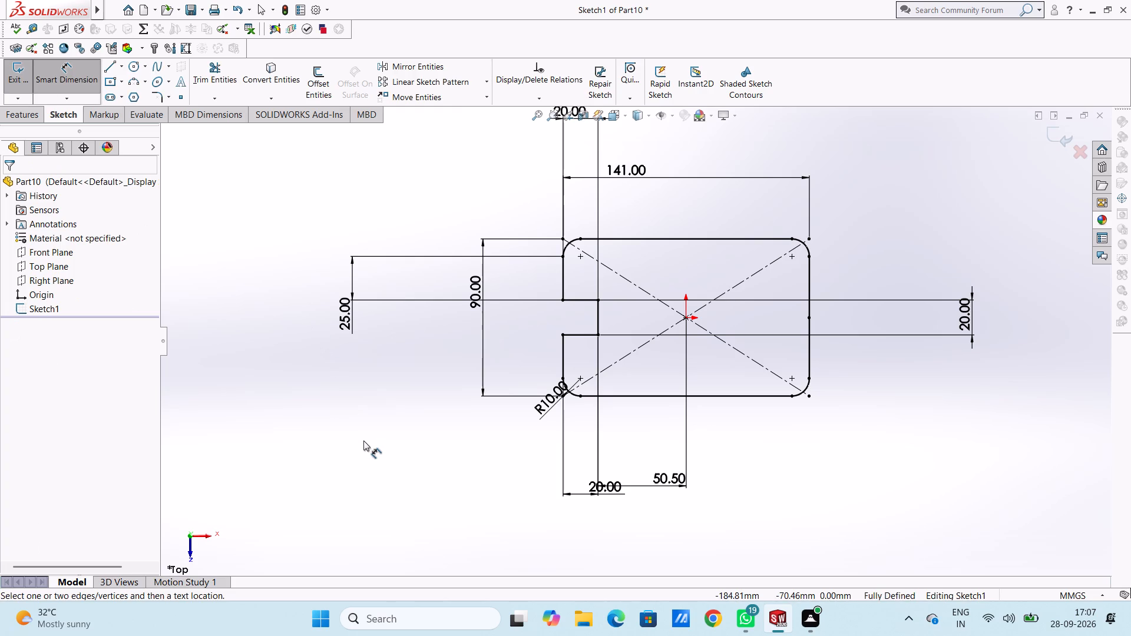
Extrude the notched profile region as a blind boss 10 mm deep from the sketch plane.
{"action": "scroll", "coordinate": [383, 479], "scroll_direction": "up", "scroll_amount": 2}
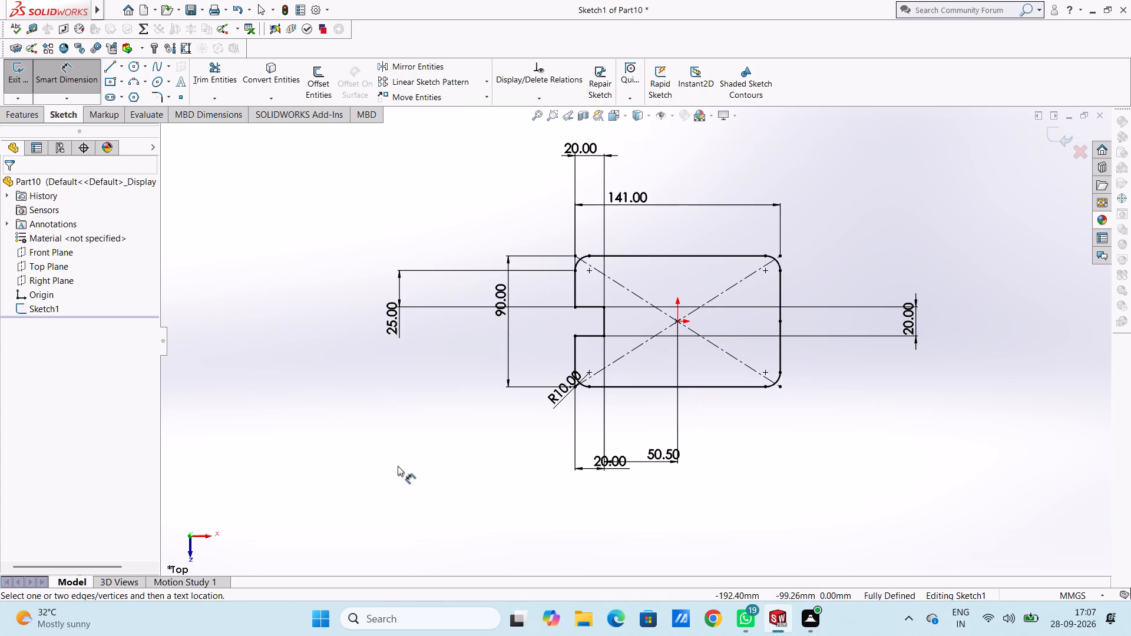
{"action": "middle_click_drag", "start_coordinate": [398, 465], "coordinate": [395, 374]}
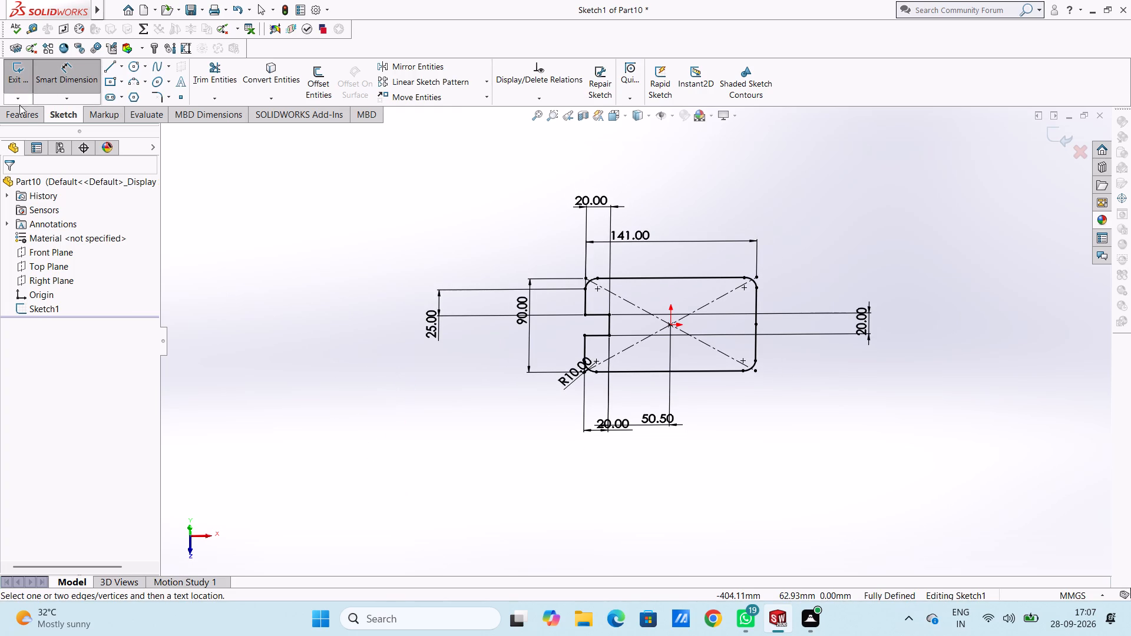
{"action": "left_click", "coordinate": [23, 114]}
{"action": "left_click", "coordinate": [25, 81]}
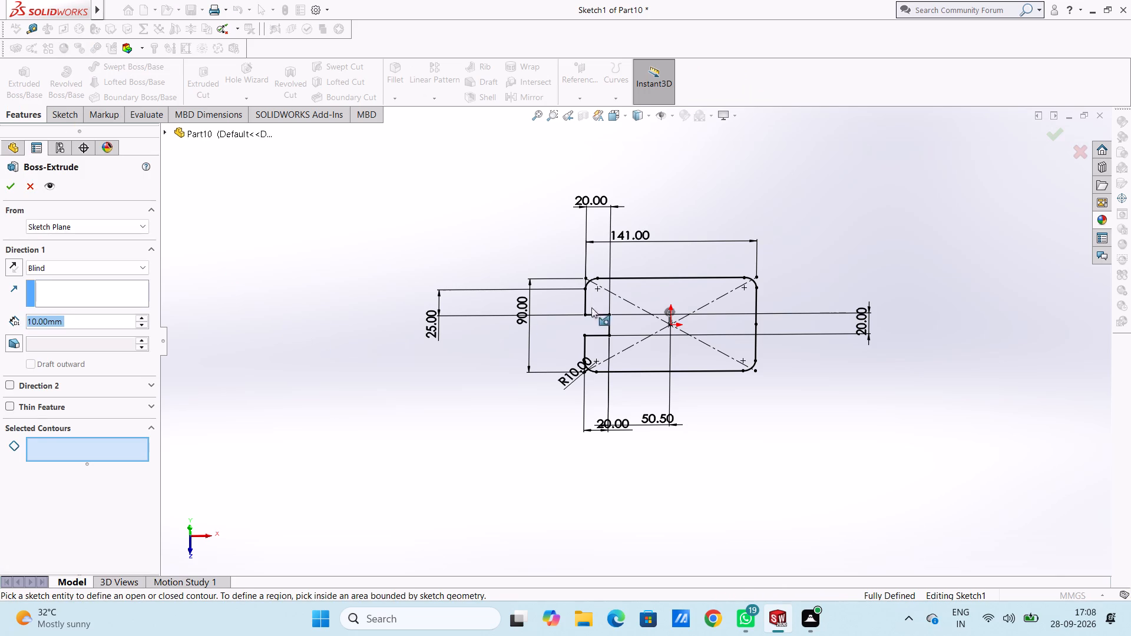
{"action": "left_click", "coordinate": [640, 298]}
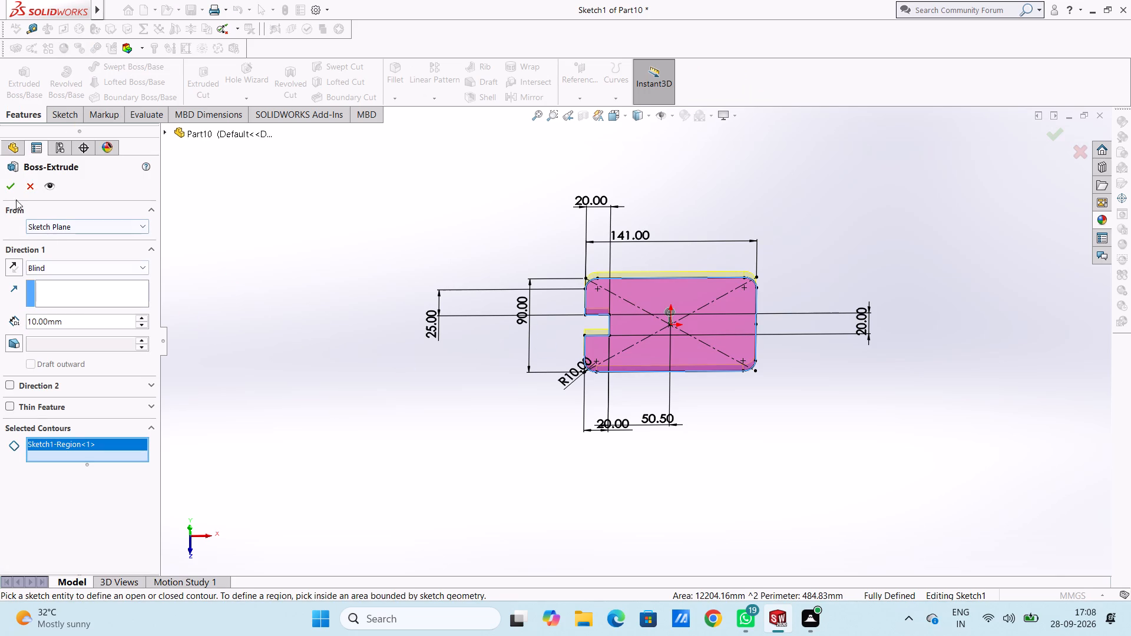
{"action": "left_click", "coordinate": [11, 187]}
{"action": "left_click", "coordinate": [373, 359]}
Start a new sketch on the plate's top face, viewed from the top.
{"action": "middle_click_drag", "start_coordinate": [397, 387], "coordinate": [409, 273]}
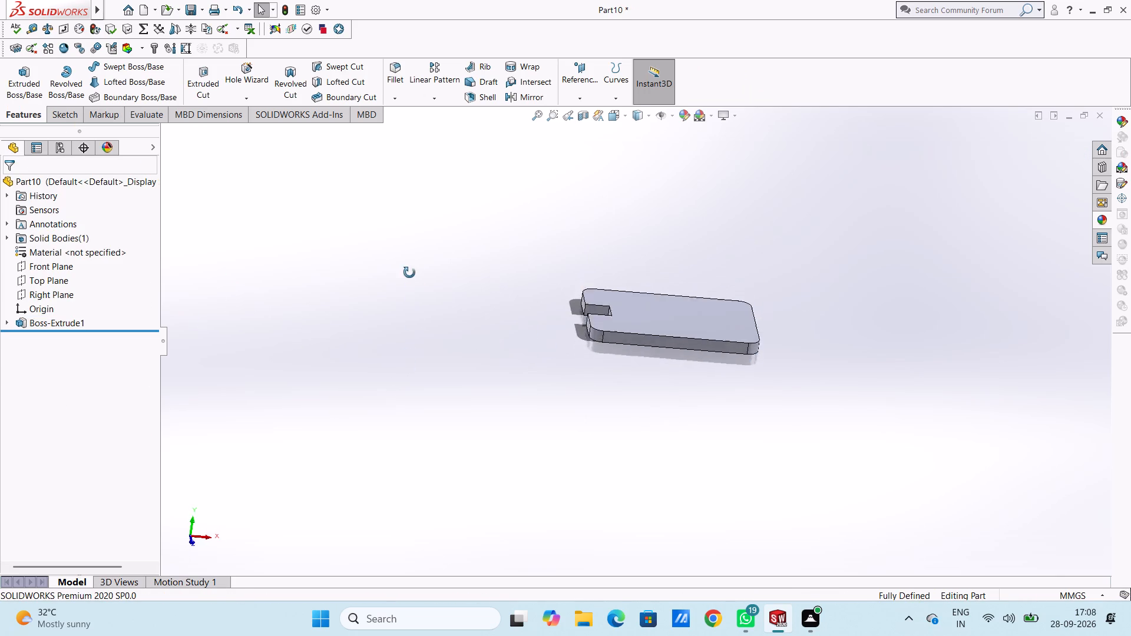
{"action": "middle_click_drag", "start_coordinate": [409, 273], "coordinate": [404, 402]}
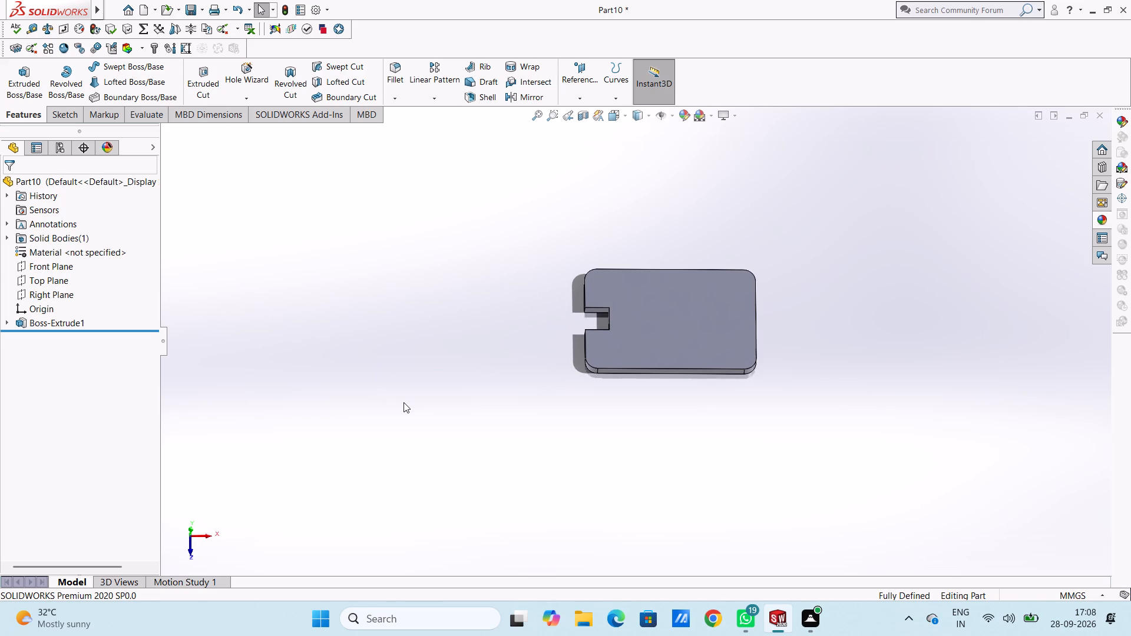
{"action": "key", "text": "ctrl+5"}
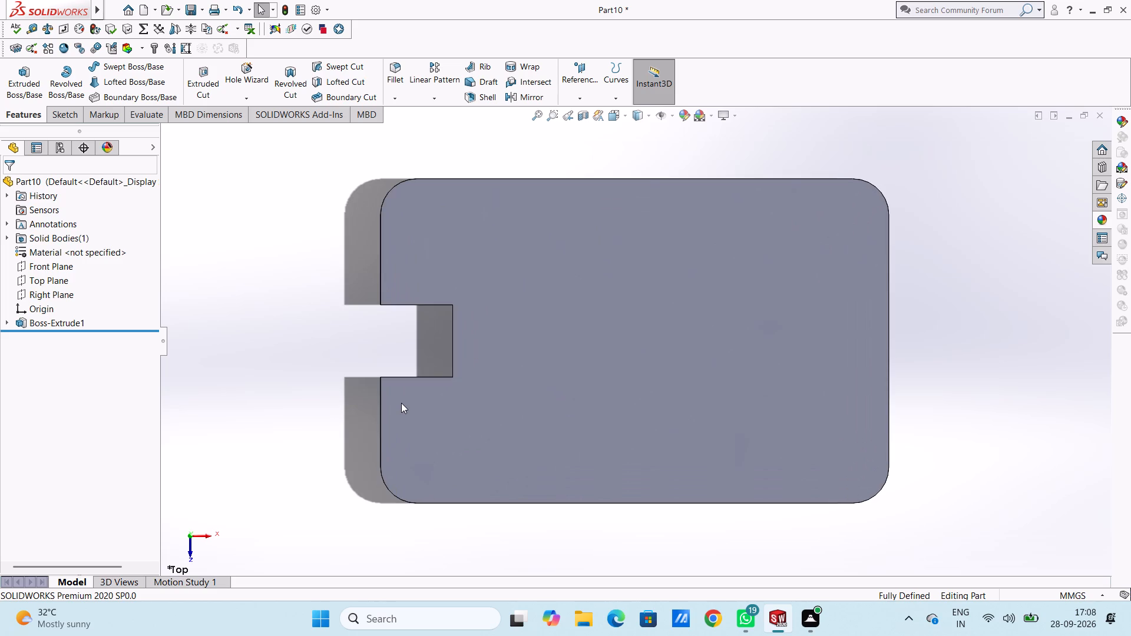
{"action": "left_click", "coordinate": [561, 310]}
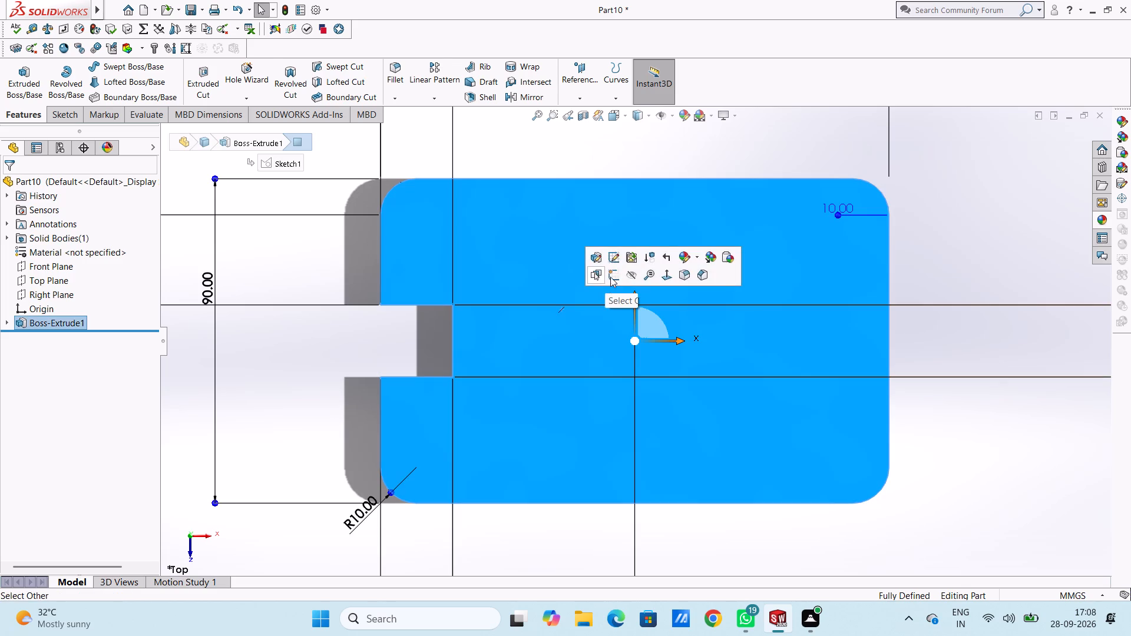
{"action": "left_click", "coordinate": [610, 277]}
{"action": "left_click", "coordinate": [579, 156]}
Sketch the upper L-profile from the left edge's upper end around the square corner, with 41, 10, 31 and 25 mm segments and 10 mm along the notch.
{"action": "scroll", "coordinate": [567, 213], "scroll_direction": "up", "scroll_amount": 3}
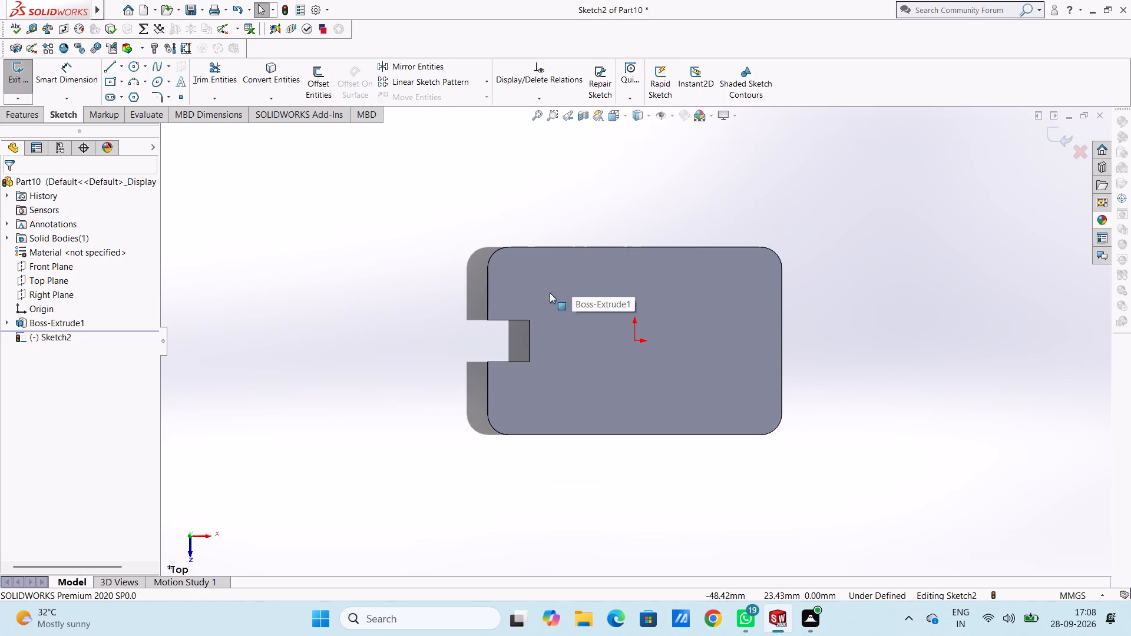
{"action": "left_click", "coordinate": [108, 67]}
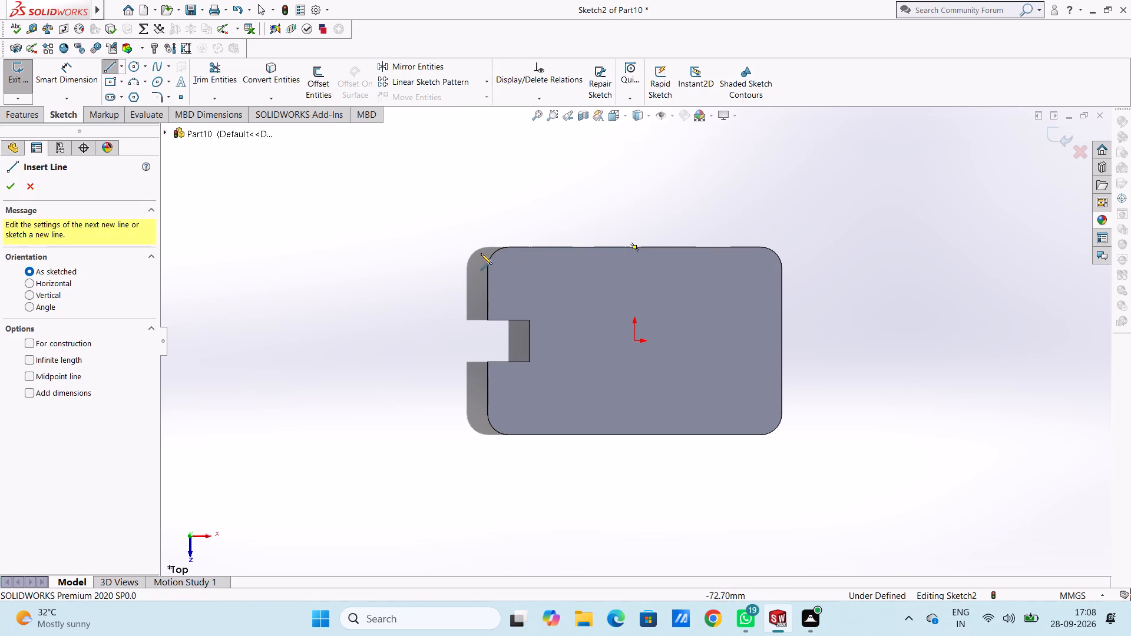
{"action": "left_click", "coordinate": [487, 267]}
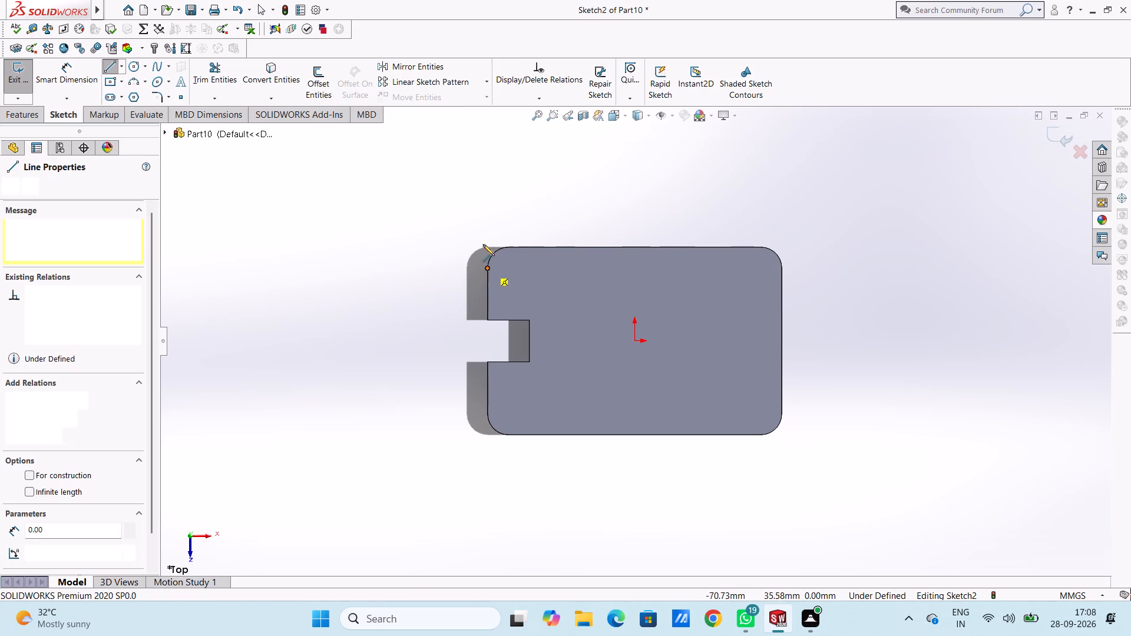
{"action": "left_click", "coordinate": [486, 246]}
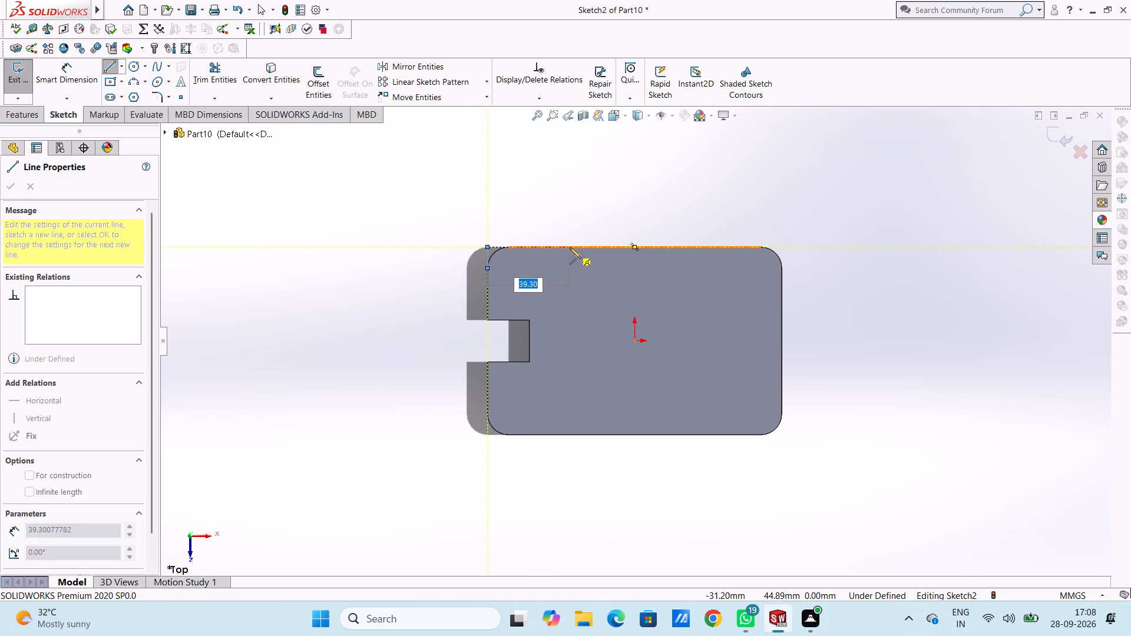
{"action": "type", "text": "41"}
{"action": "key", "text": "Return"}
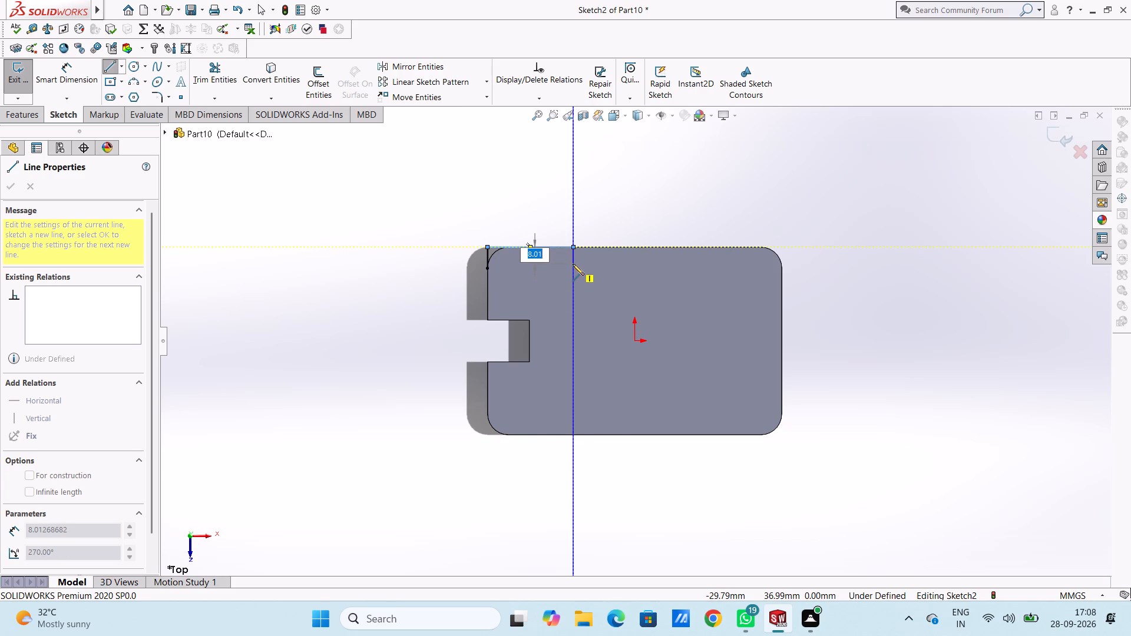
{"action": "type", "text": "10"}
{"action": "key", "text": "Return"}
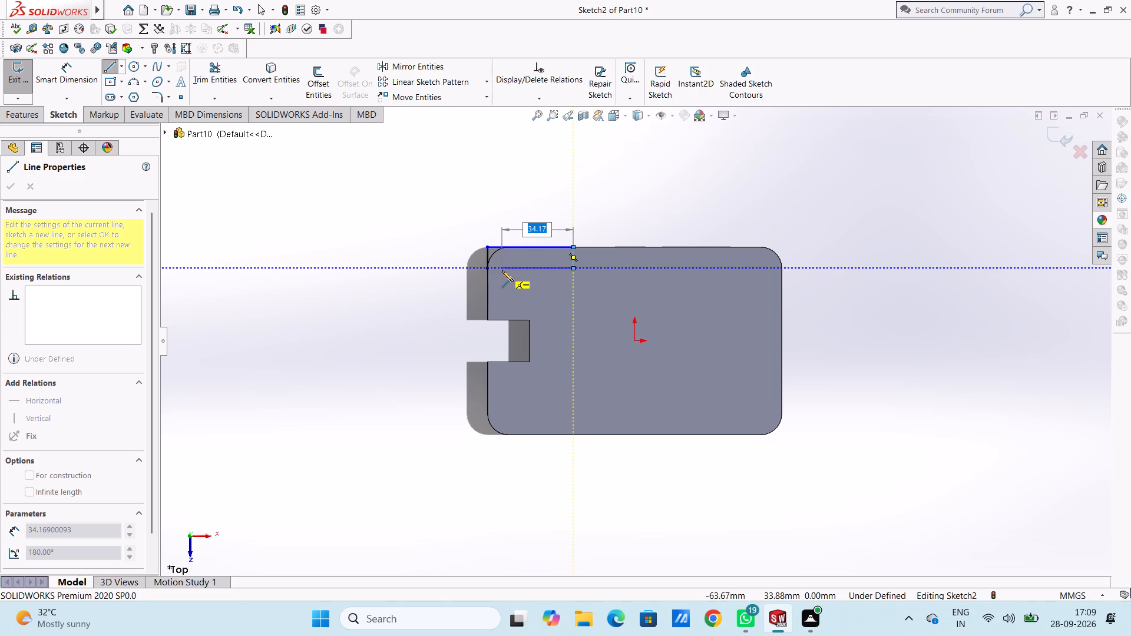
{"action": "type", "text": "31"}
{"action": "key", "text": "Return"}
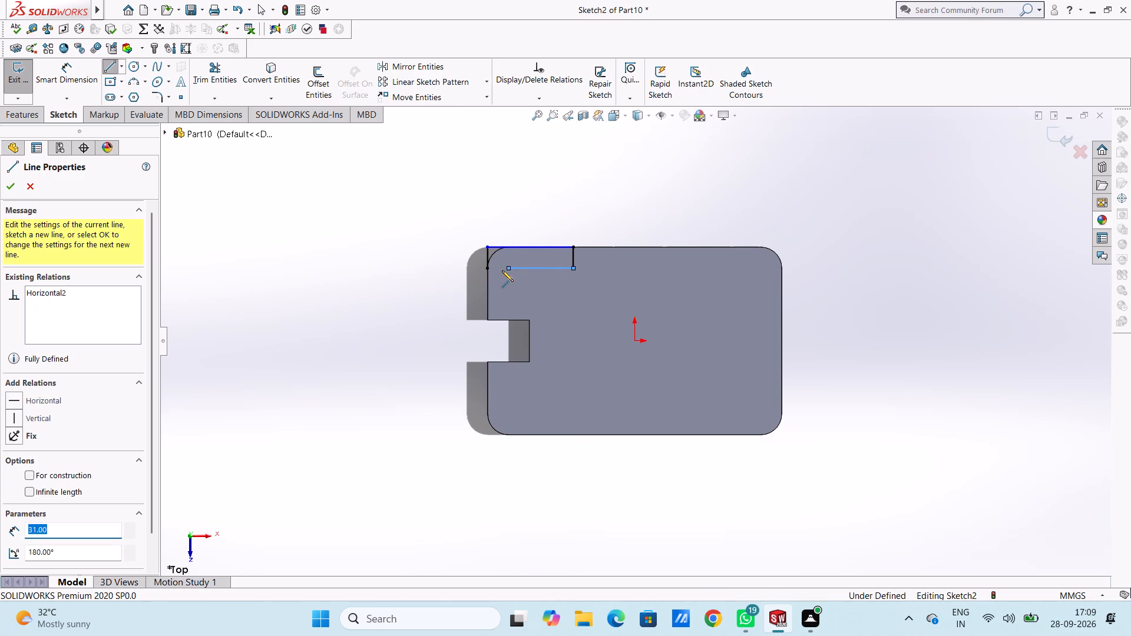
{"action": "left_click", "coordinate": [508, 320]}
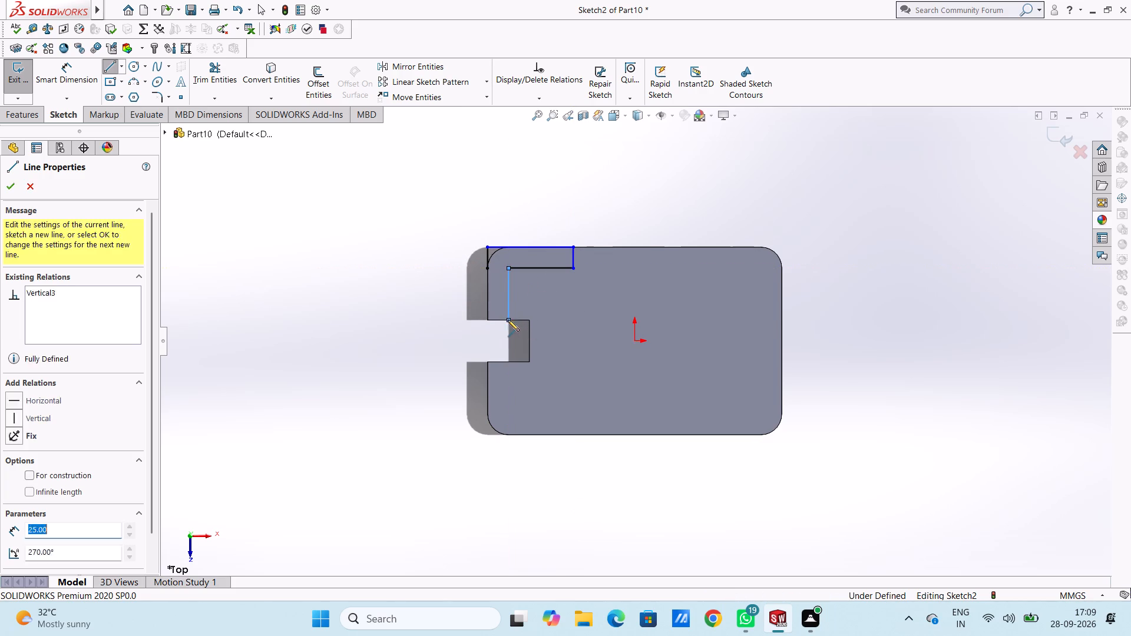
{"action": "left_click", "coordinate": [486, 320]}
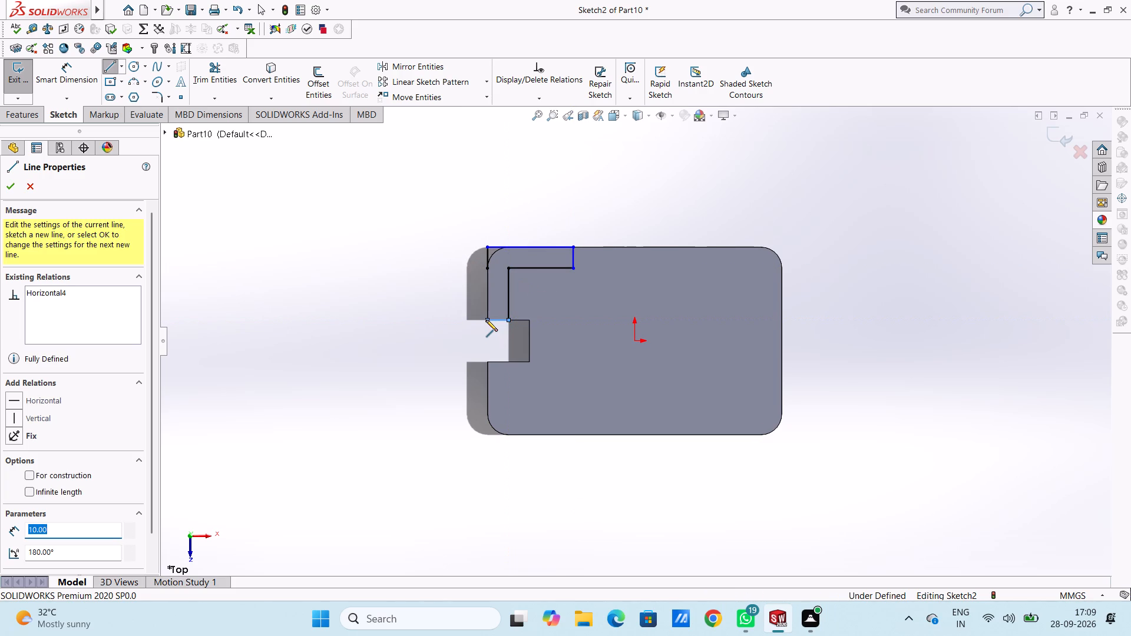
{"action": "key", "text": "Escape"}
{"action": "key", "text": "Escape"}
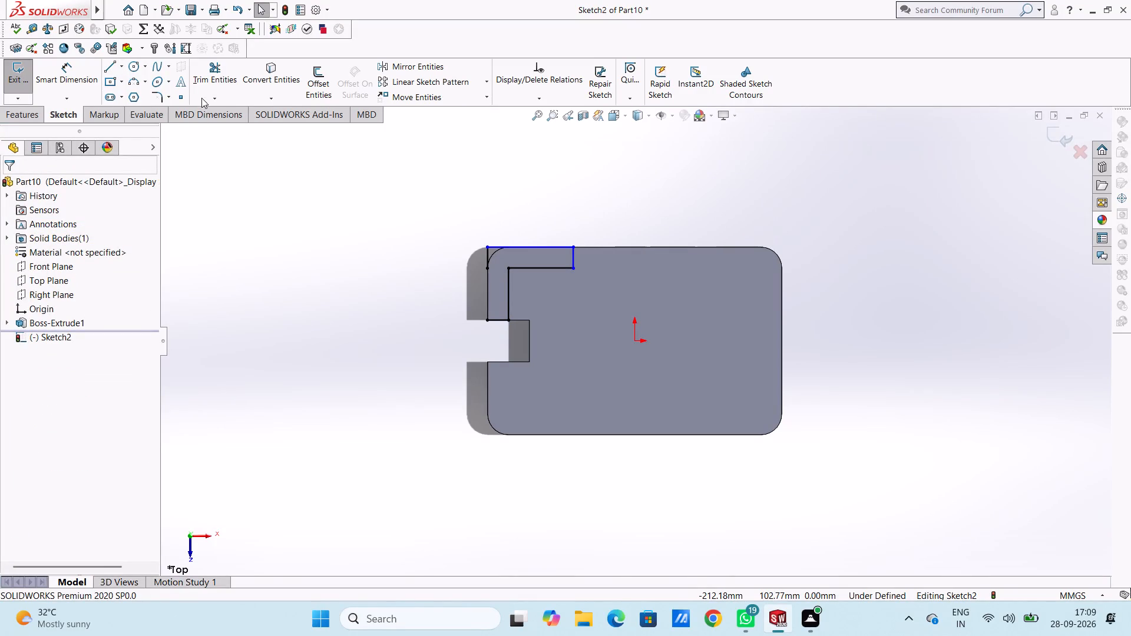
Trim away the short vertical line and the long horizontal line that meet at the L-profile's square outer corner.
{"action": "left_click", "coordinate": [207, 65]}
{"action": "left_click", "coordinate": [487, 253]}
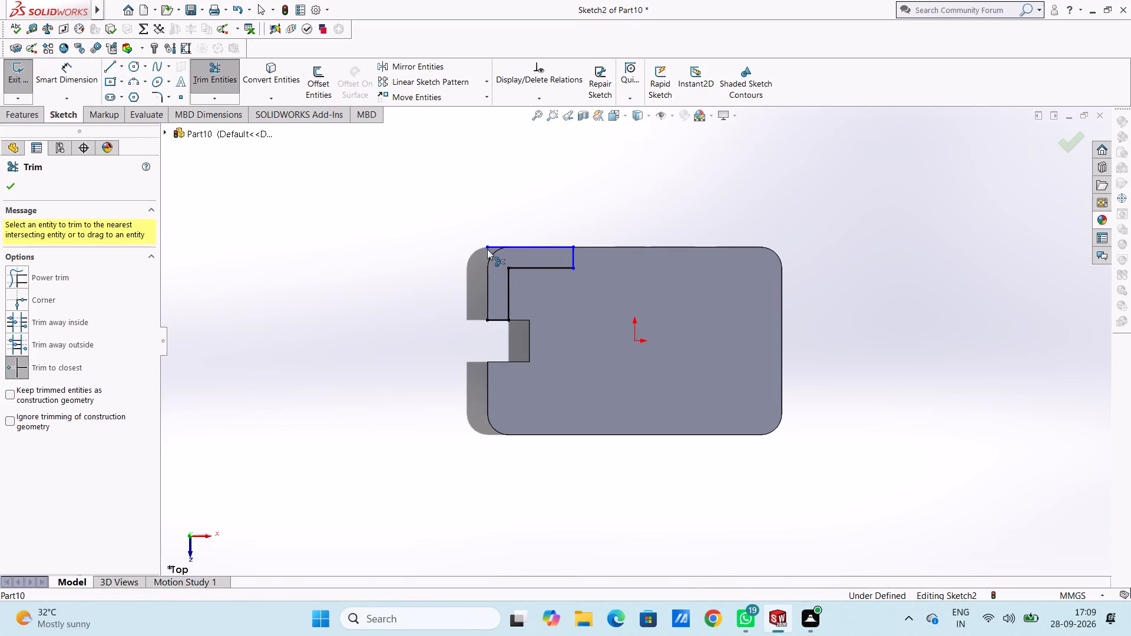
{"action": "left_click", "coordinate": [490, 245]}
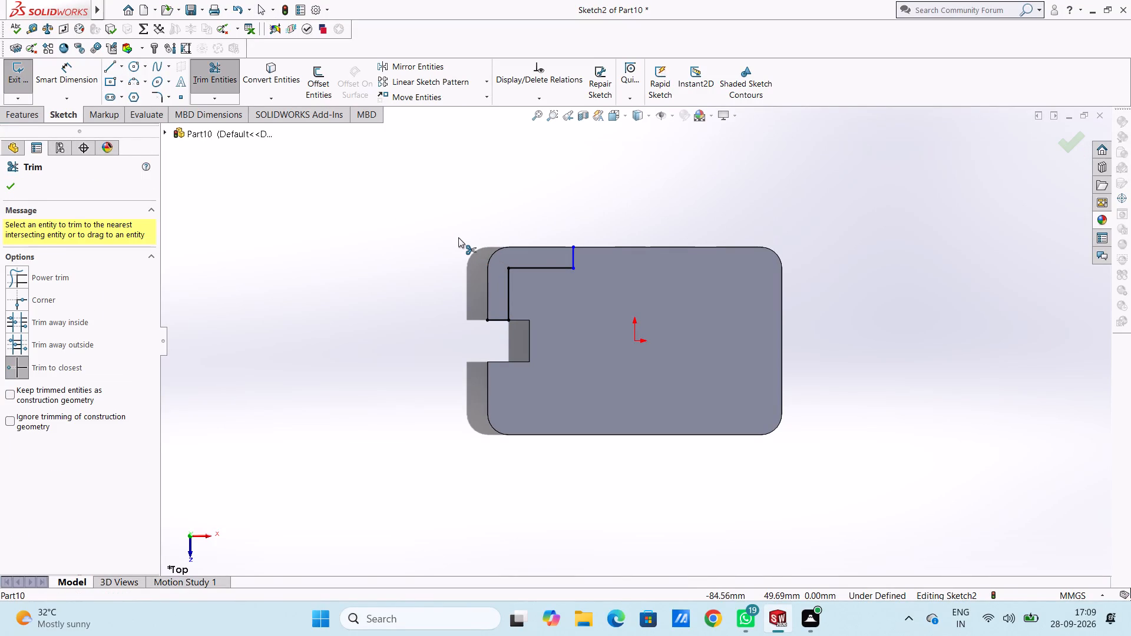
{"action": "key", "text": "Escape"}
{"action": "key", "text": "Escape"}
Draw a three-point arc of 10 mm radius along the plate's upper-left rounded corner.
{"action": "left_click", "coordinate": [131, 84]}
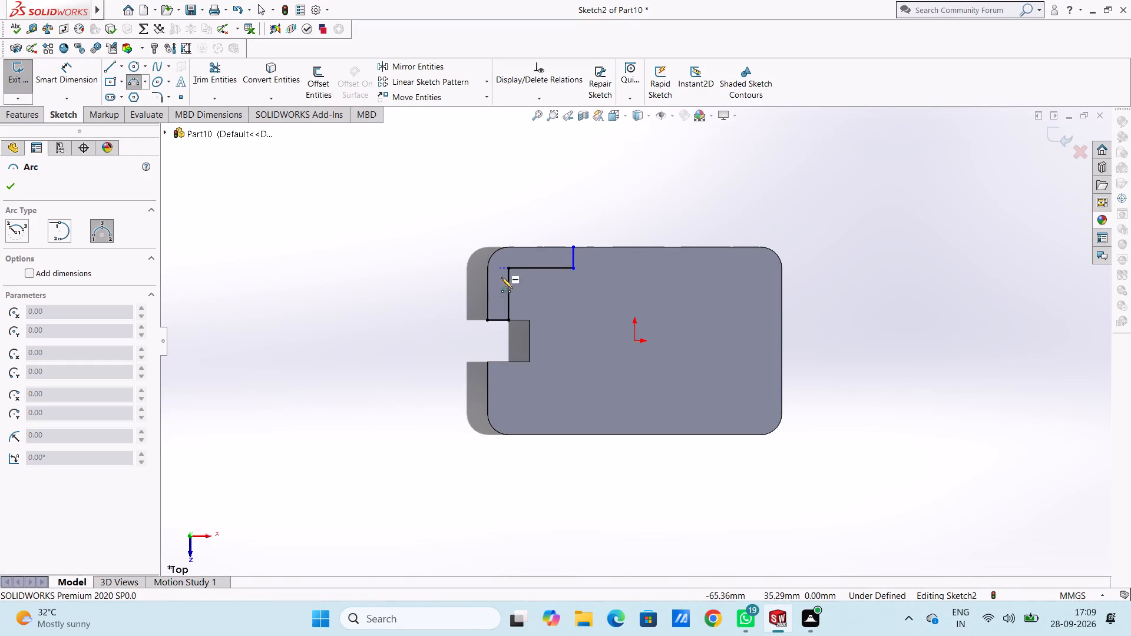
{"action": "left_click", "coordinate": [487, 268]}
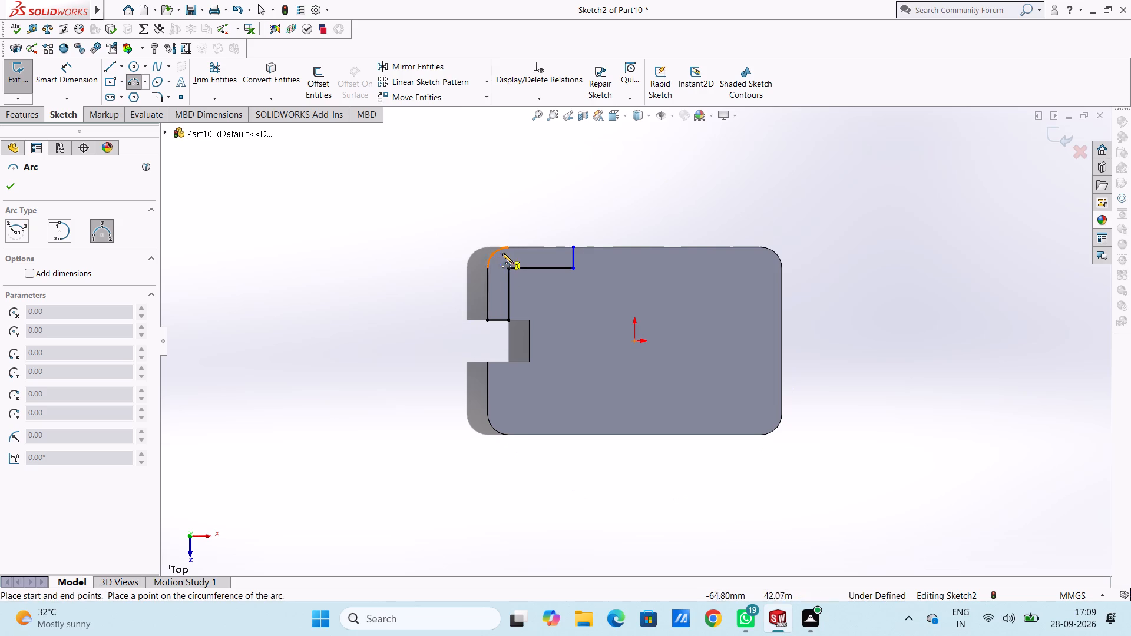
{"action": "left_click", "coordinate": [507, 246]}
{"action": "left_click", "coordinate": [494, 251]}
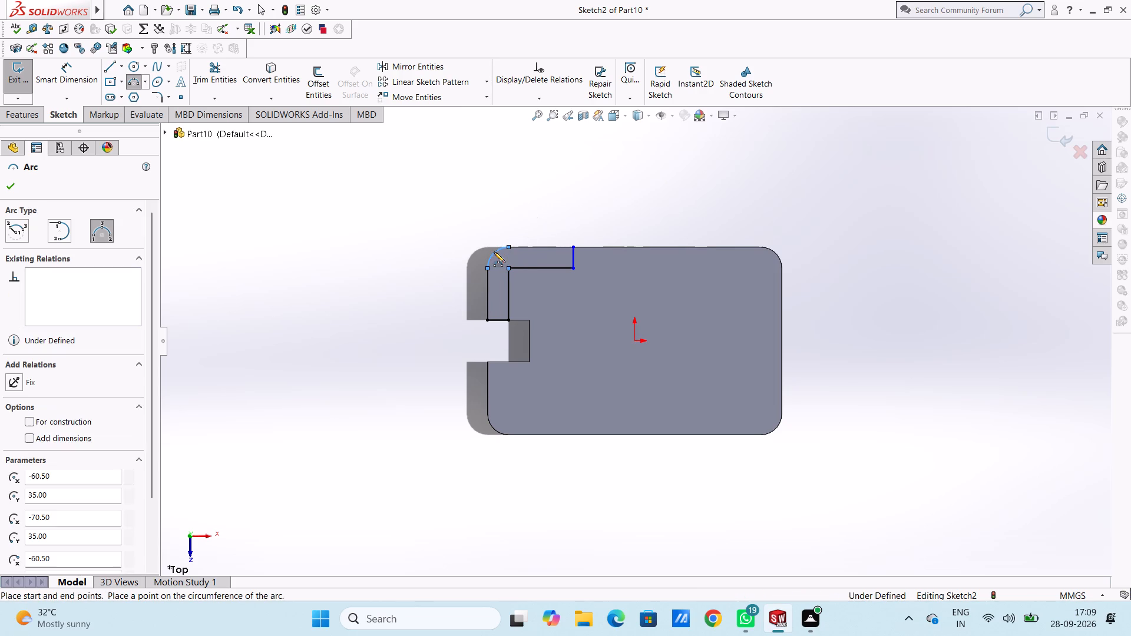
{"action": "key", "text": "Escape"}
{"action": "key", "text": "Escape"}
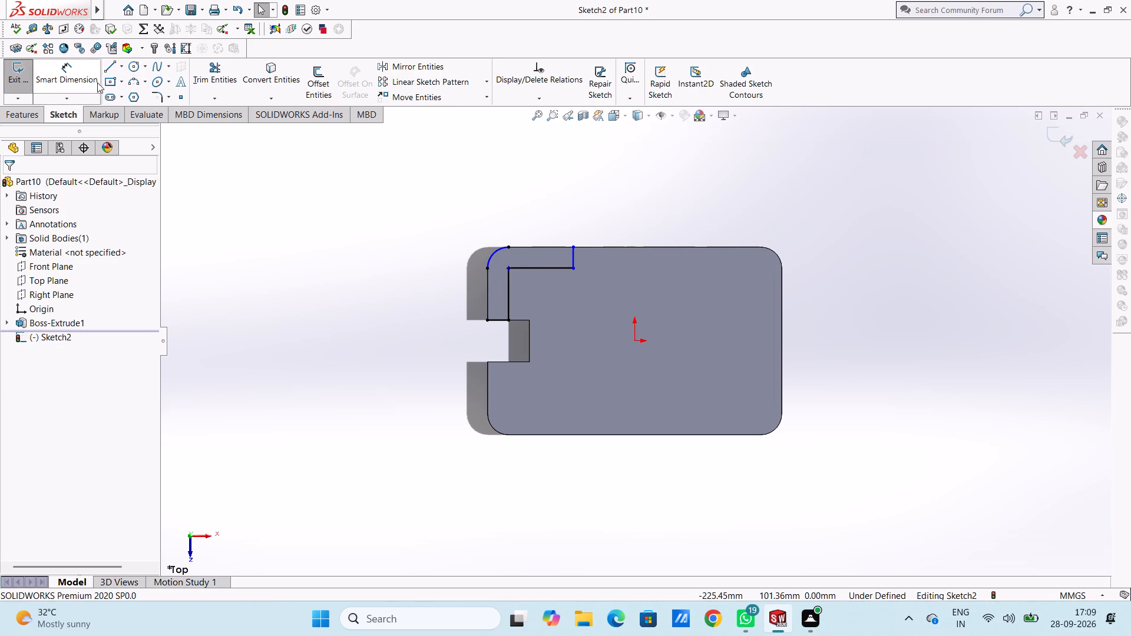
Sketch a horizontal line along the plate's upper edge from the arc's end to the L-profile's short end line.
{"action": "left_click", "coordinate": [114, 64]}
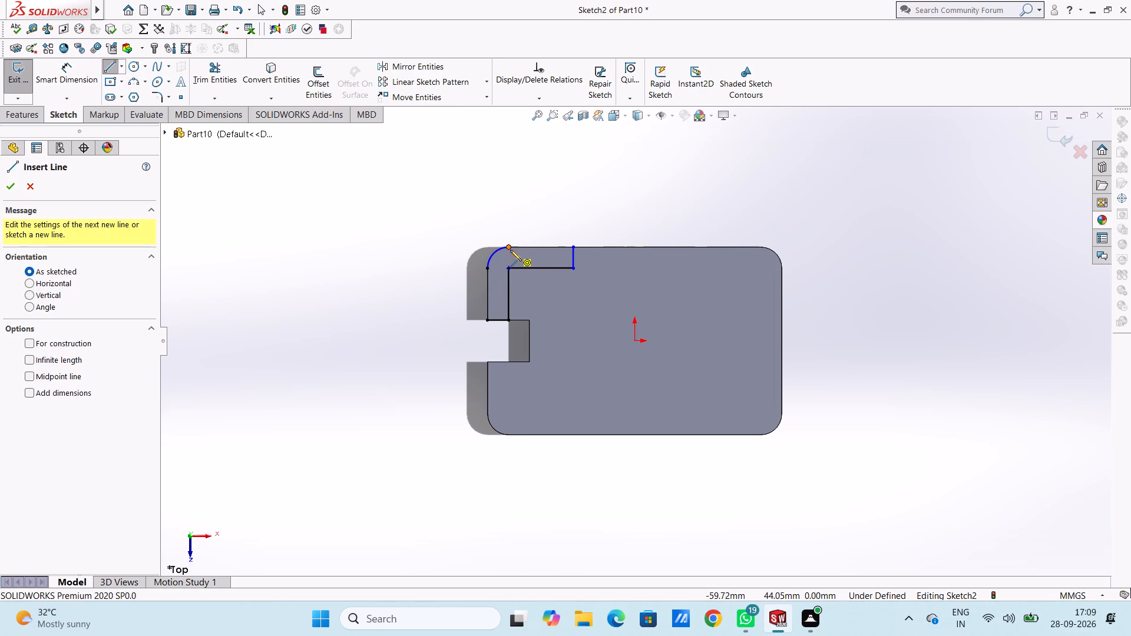
{"action": "left_click", "coordinate": [510, 250]}
{"action": "left_click", "coordinate": [573, 246]}
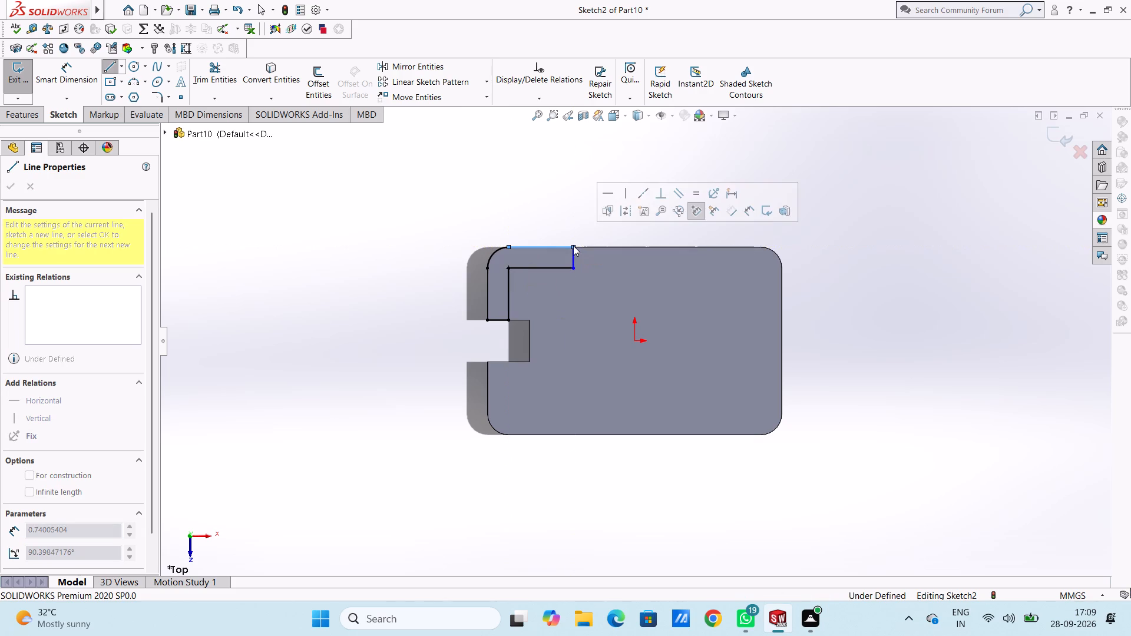
{"action": "key", "text": "Escape"}
{"action": "key", "text": "Escape"}
{"action": "key", "text": "Escape"}
Dimension the length of the L-profile's upper horizontal line.
{"action": "scroll", "coordinate": [573, 246], "scroll_direction": "up", "scroll_amount": 4}
{"action": "scroll", "coordinate": [593, 360], "scroll_direction": "down", "scroll_amount": 1}
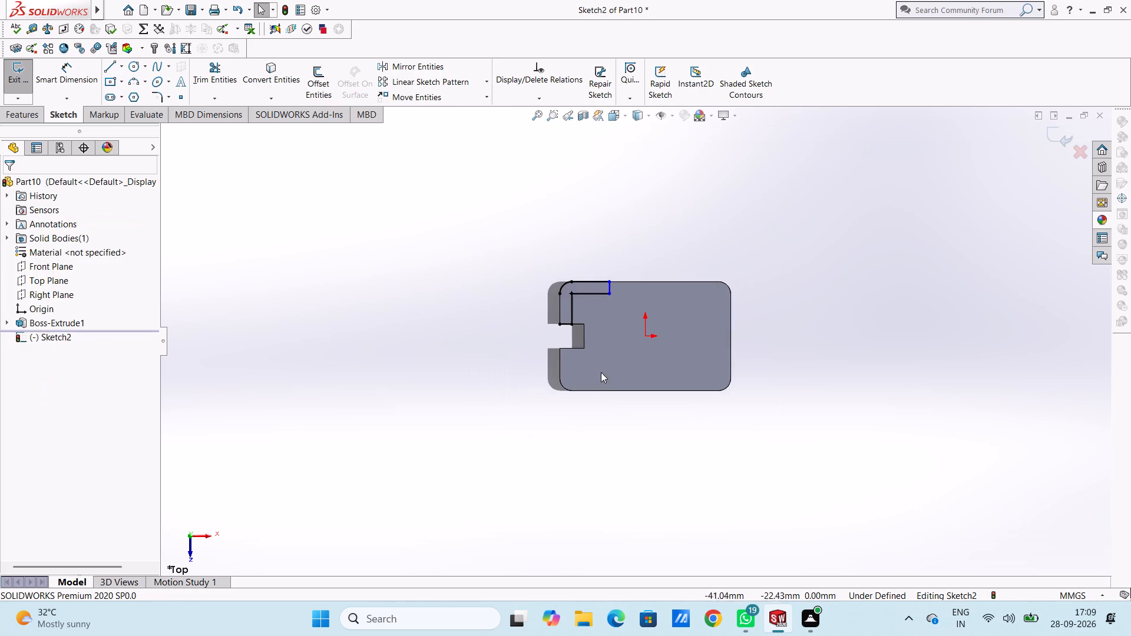
{"action": "scroll", "coordinate": [601, 372], "scroll_direction": "down", "scroll_amount": 3}
{"action": "scroll", "coordinate": [439, 267], "scroll_direction": "up", "scroll_amount": 1}
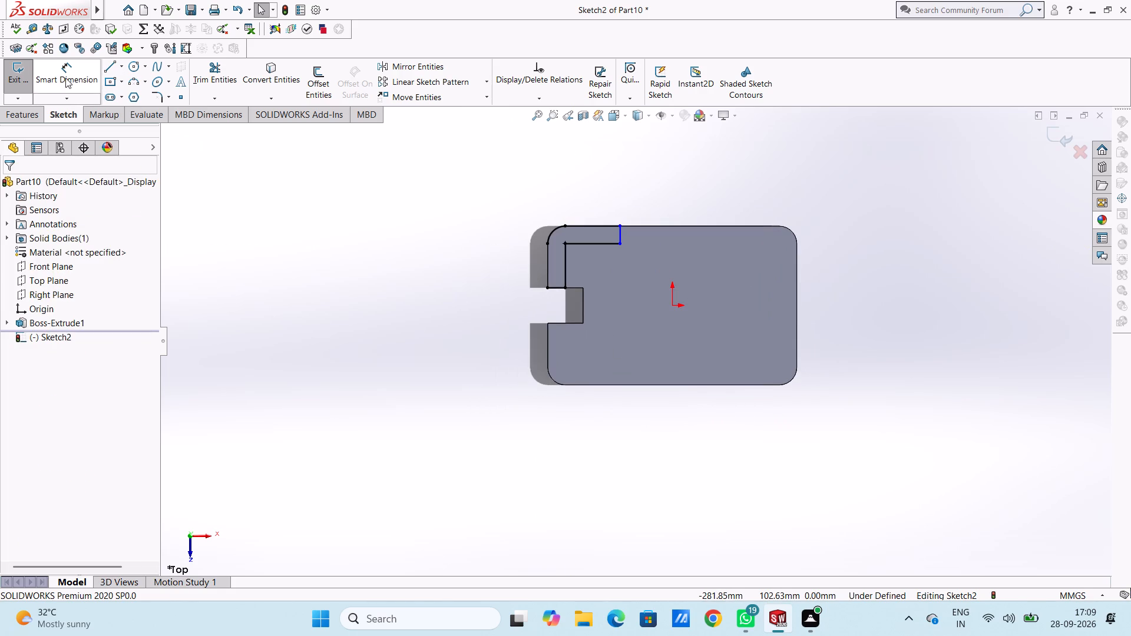
{"action": "left_click", "coordinate": [65, 78]}
{"action": "left_click", "coordinate": [603, 228]}
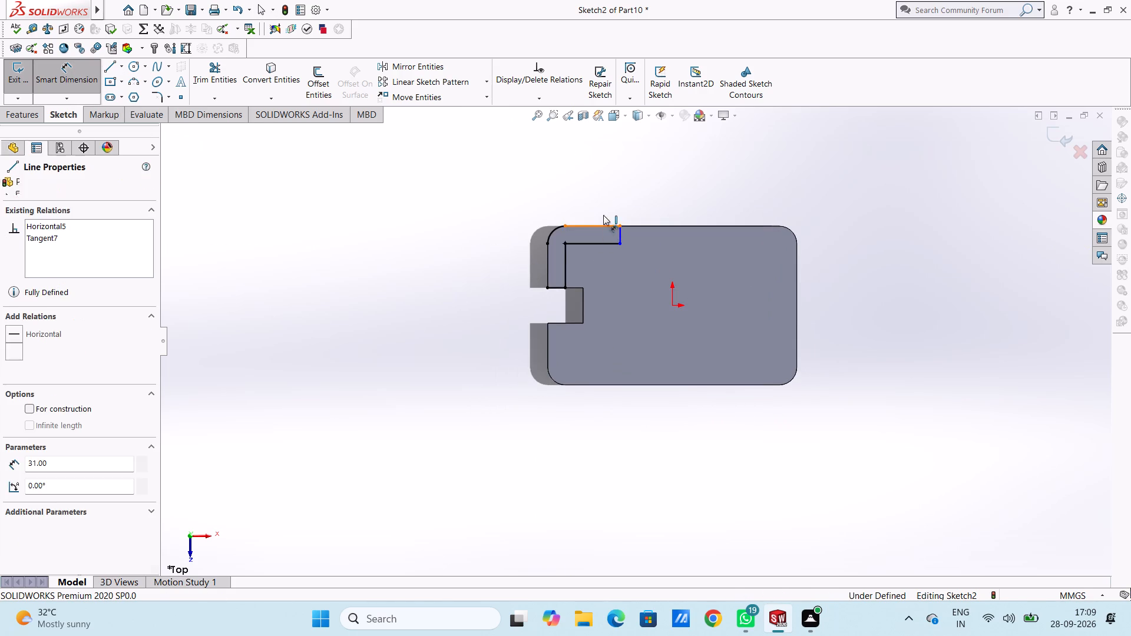
{"action": "left_click", "coordinate": [599, 176]}
{"action": "left_click", "coordinate": [554, 156]}
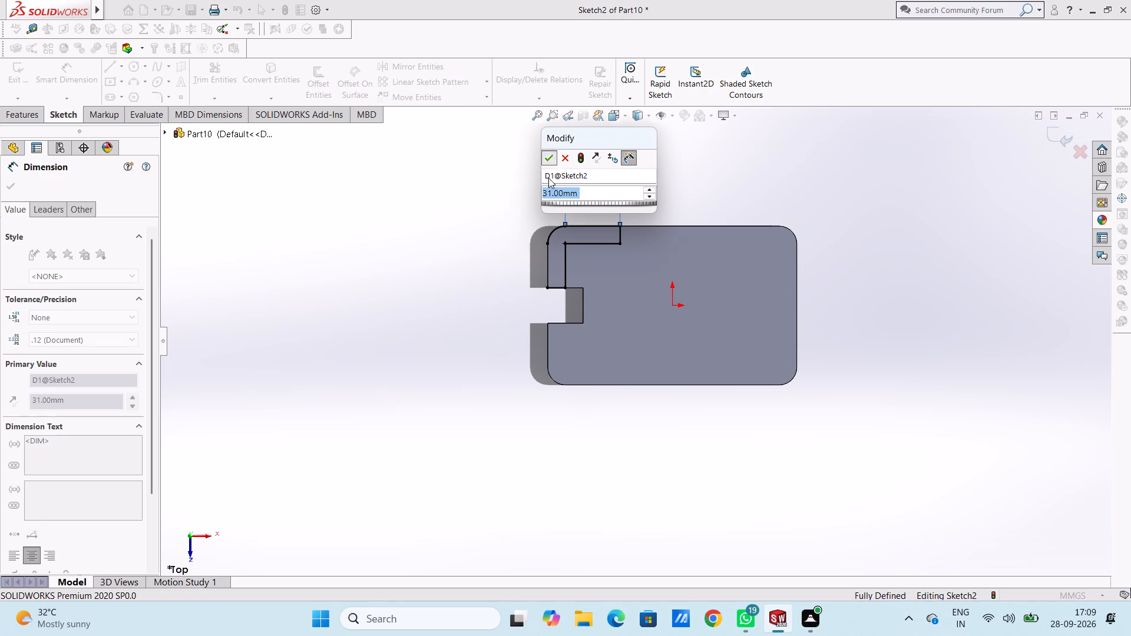
{"action": "left_click", "coordinate": [511, 237]}
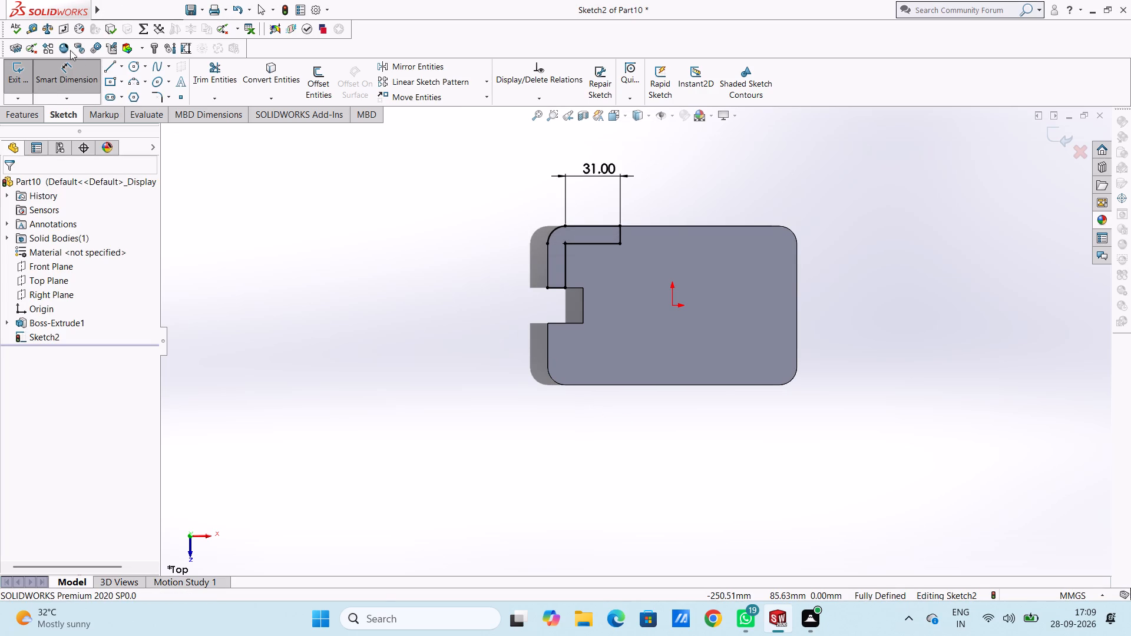
Draw a three-point arc of 10 mm radius along the plate's lower-left rounded corner.
{"action": "left_click", "coordinate": [131, 79]}
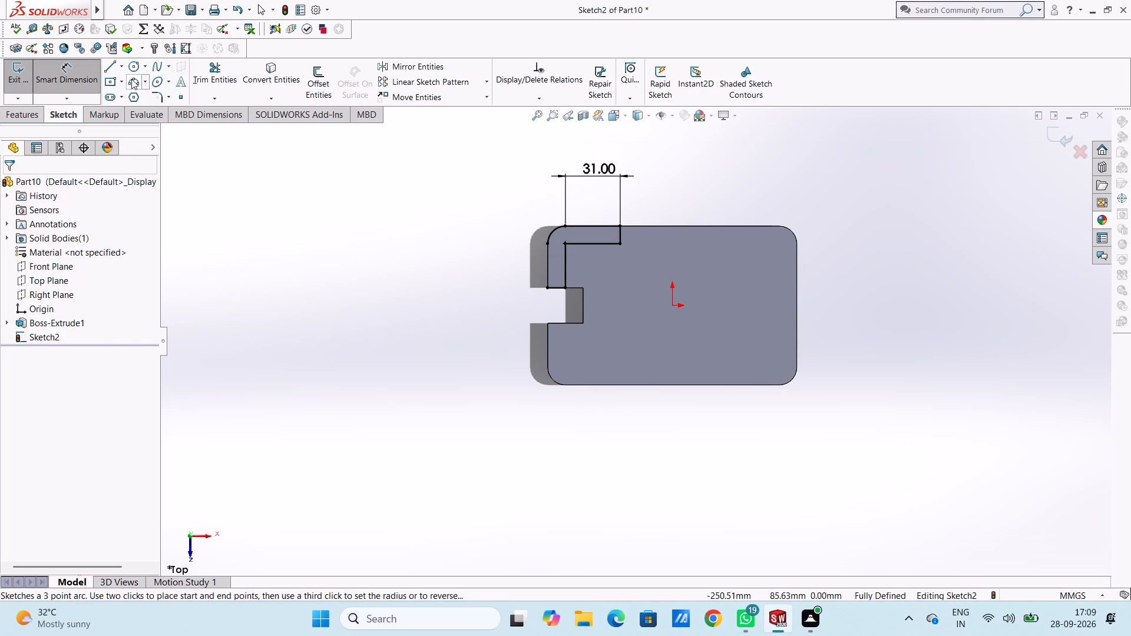
{"action": "left_click", "coordinate": [550, 366]}
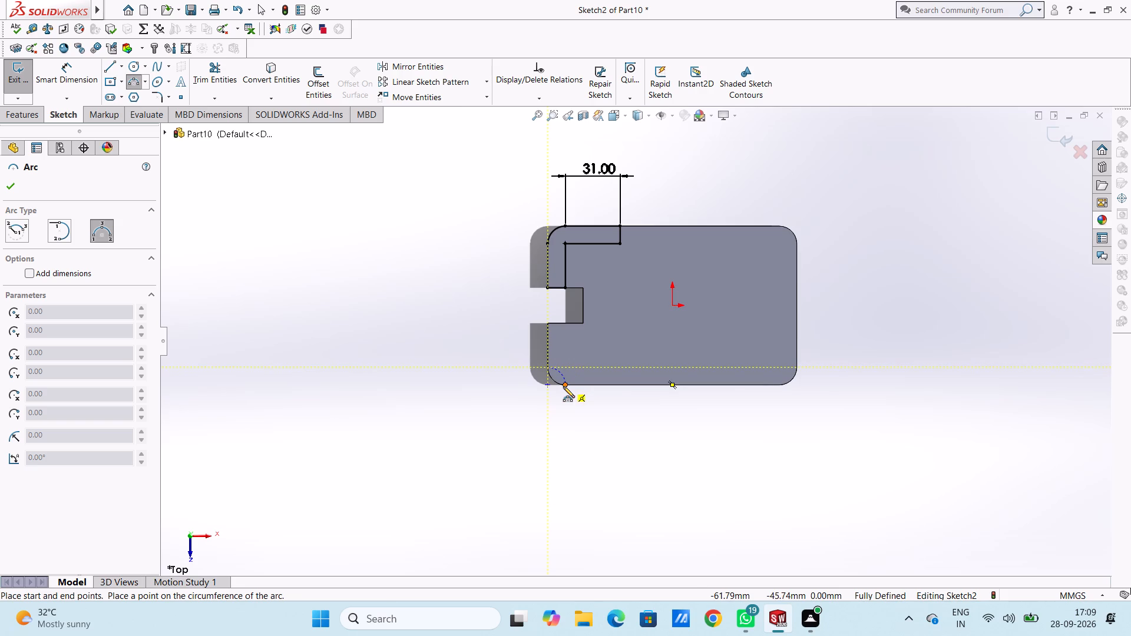
{"action": "left_click", "coordinate": [563, 386]}
{"action": "left_click", "coordinate": [561, 387]}
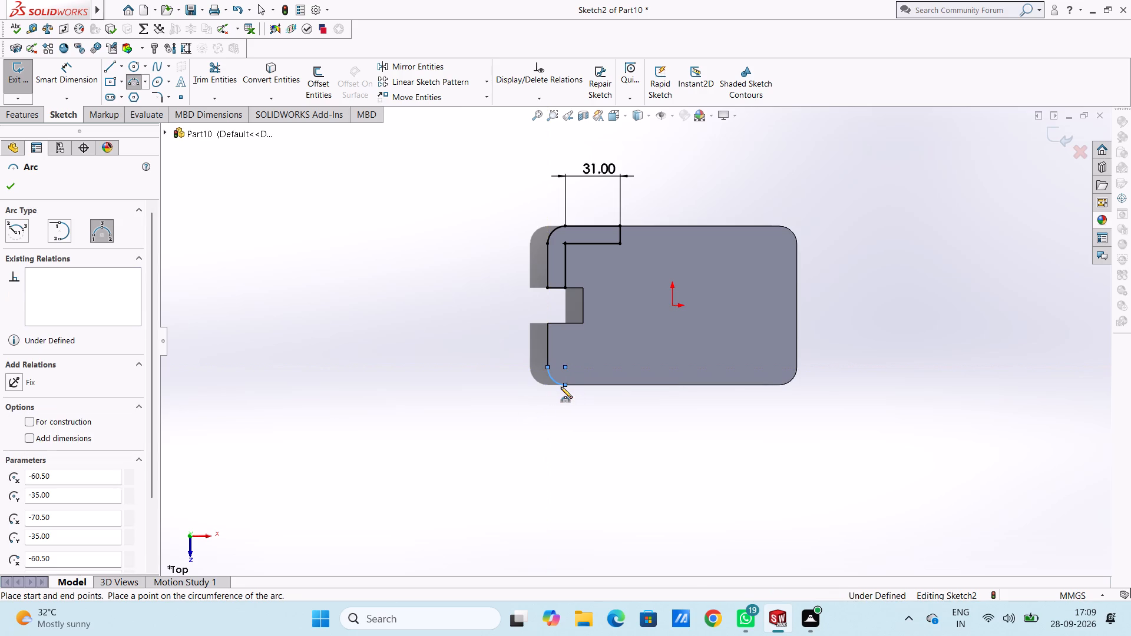
{"action": "key", "text": "Escape"}
{"action": "key", "text": "Escape"}
Sketch a 25 mm line up the left edge from the lower arc, plus a line along the notch's lower edge to the upper profile's inner line.
{"action": "scroll", "coordinate": [617, 377], "scroll_direction": "down", "scroll_amount": 2}
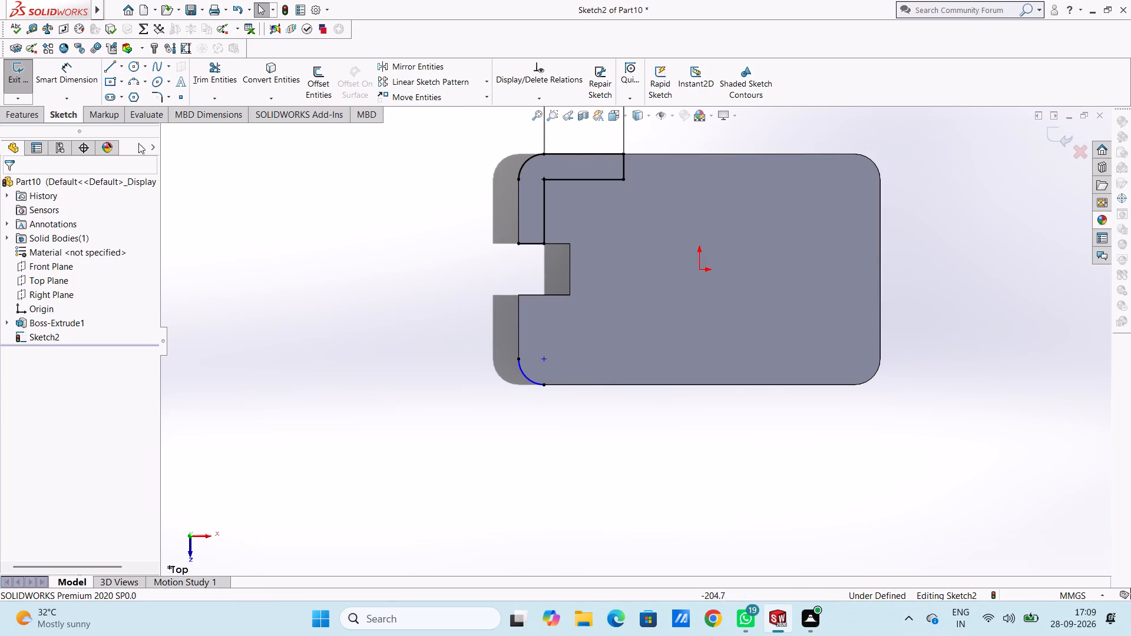
{"action": "left_click", "coordinate": [111, 71]}
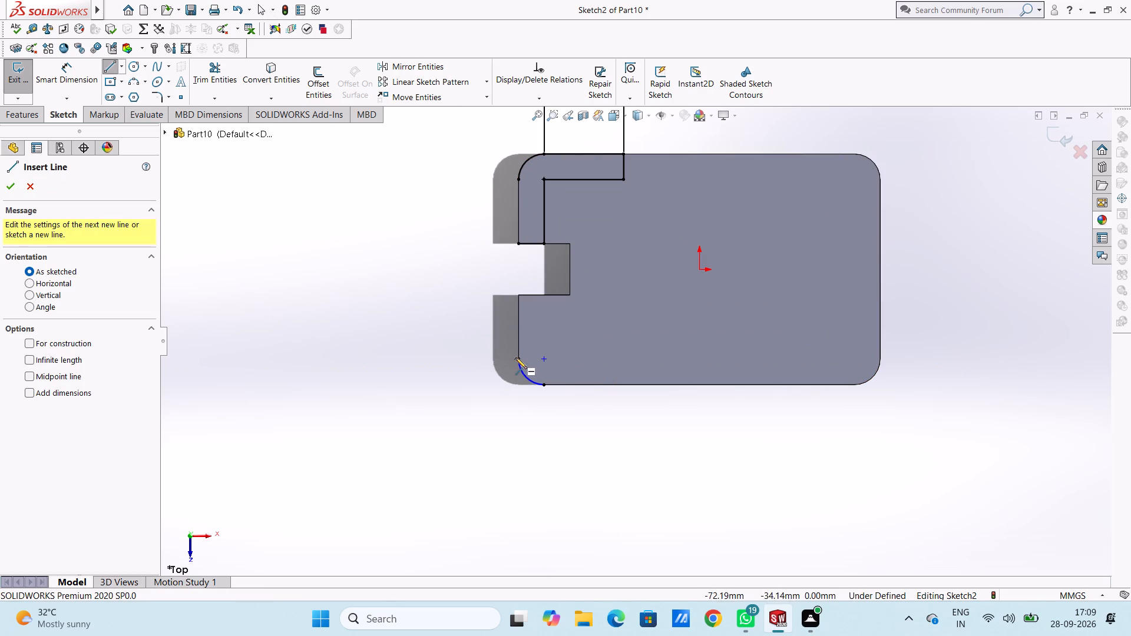
{"action": "left_click", "coordinate": [517, 359]}
{"action": "left_click", "coordinate": [518, 293]}
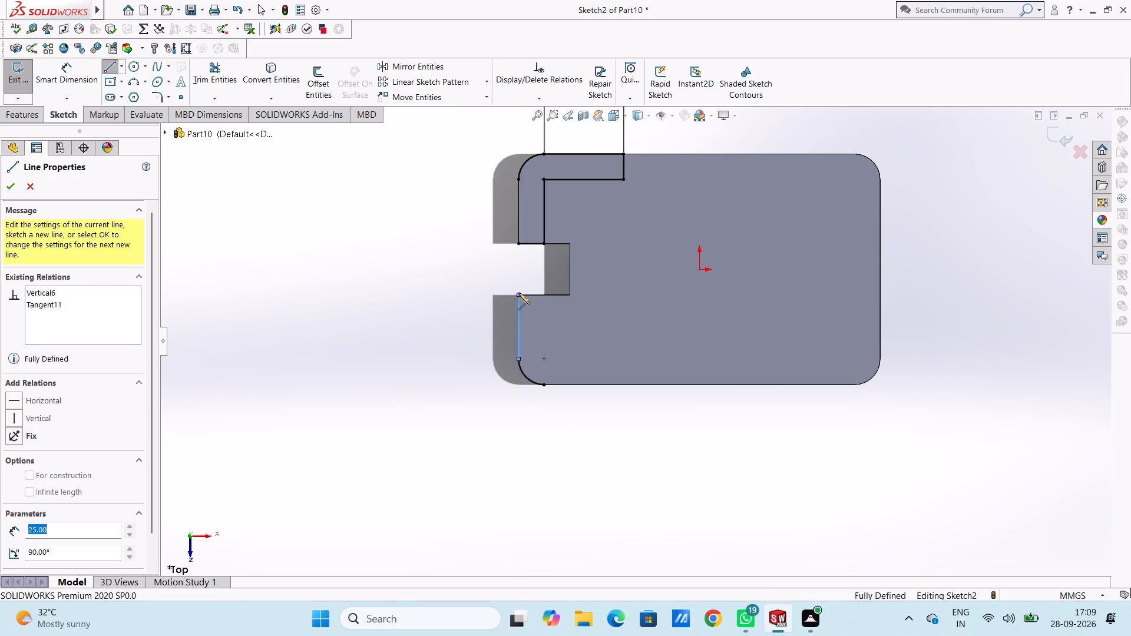
{"action": "left_click", "coordinate": [543, 296]}
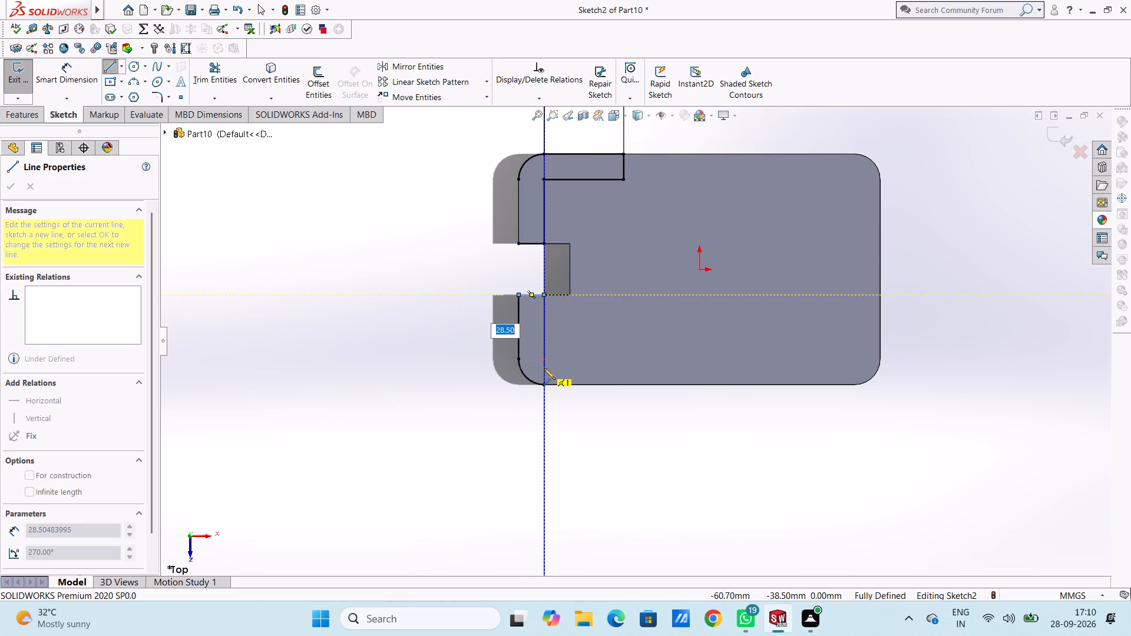
{"action": "key", "text": "Escape"}
{"action": "key", "text": "Escape"}
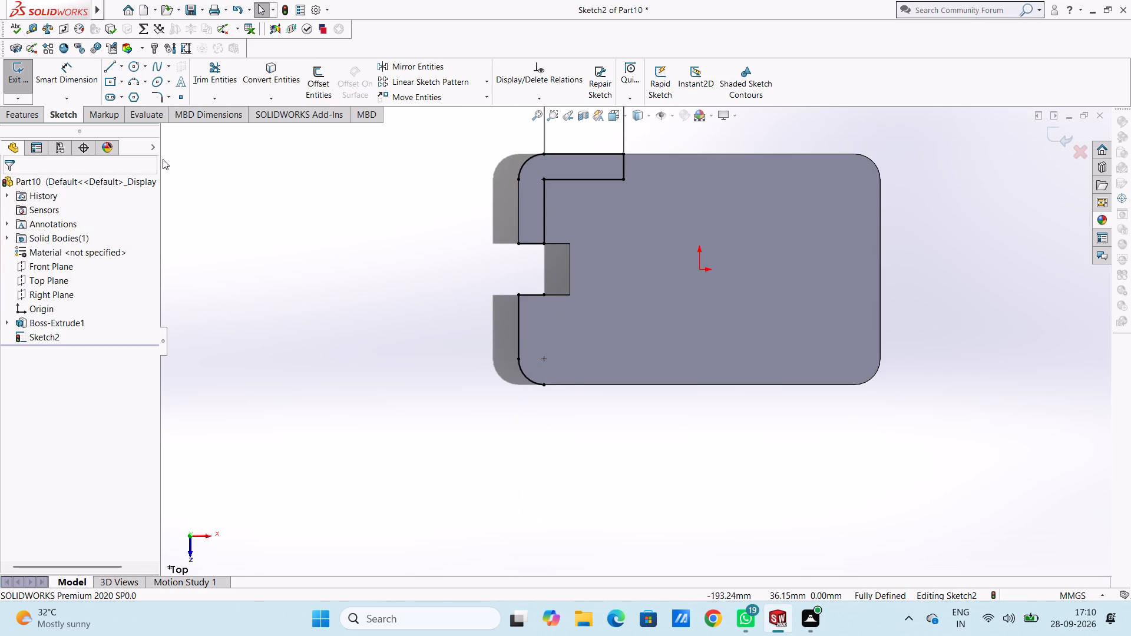
Close the lower L-profile with lines: 31 mm along the plate's lower edge, 10 mm up, 31 mm back, and 25 mm up to the notch line.
{"action": "left_click", "coordinate": [108, 63]}
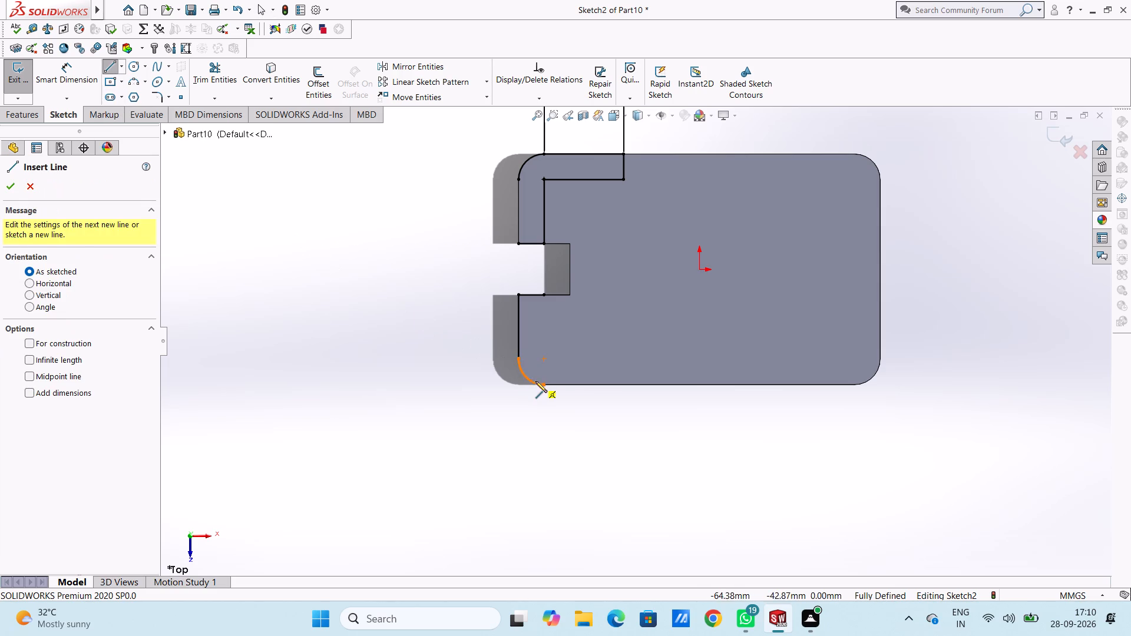
{"action": "left_click", "coordinate": [543, 386]}
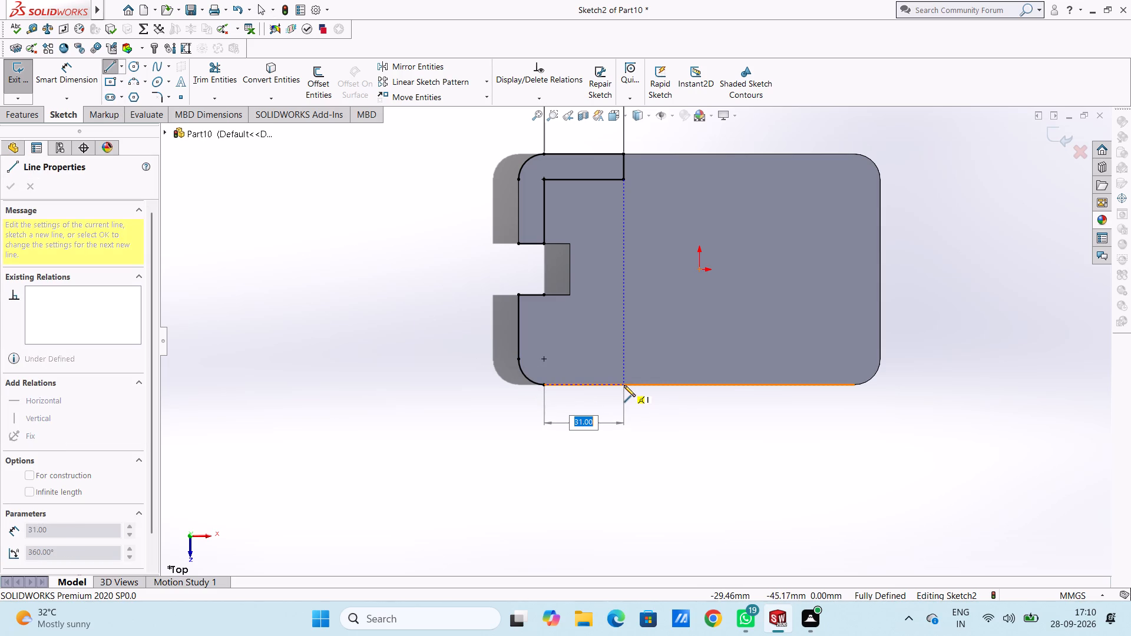
{"action": "left_click", "coordinate": [624, 385]}
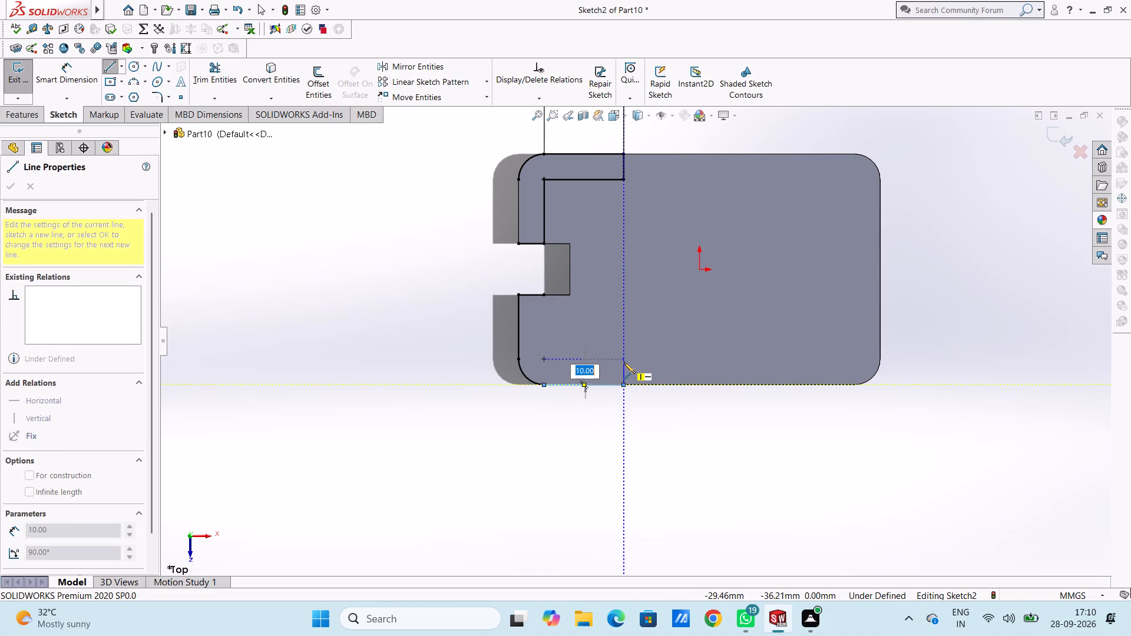
{"action": "left_click", "coordinate": [624, 362]}
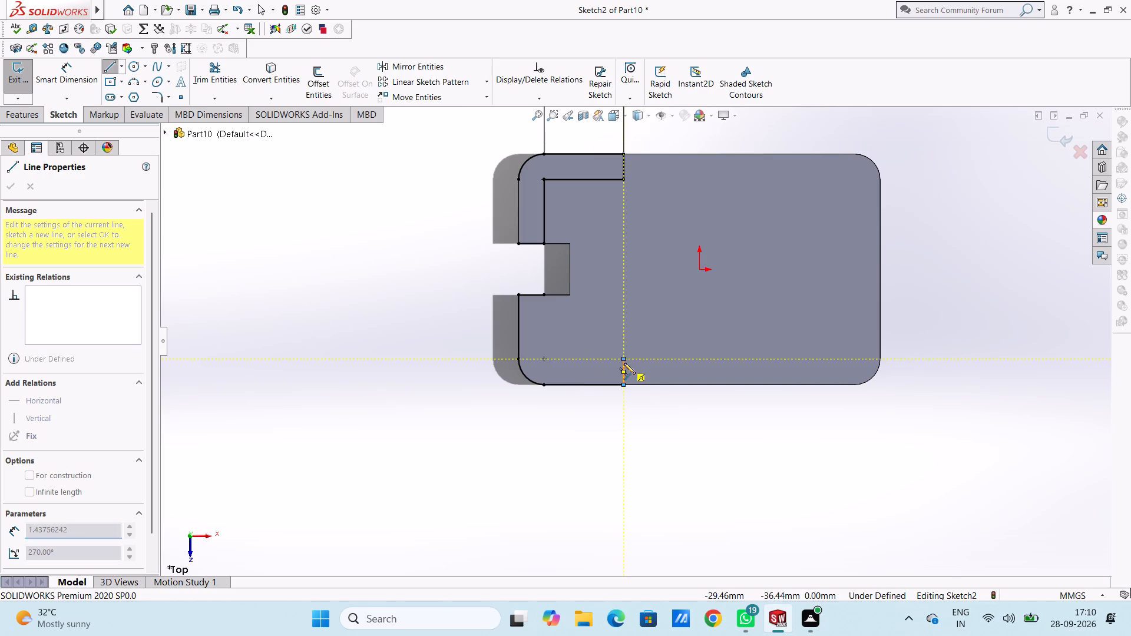
{"action": "left_click", "coordinate": [544, 361]}
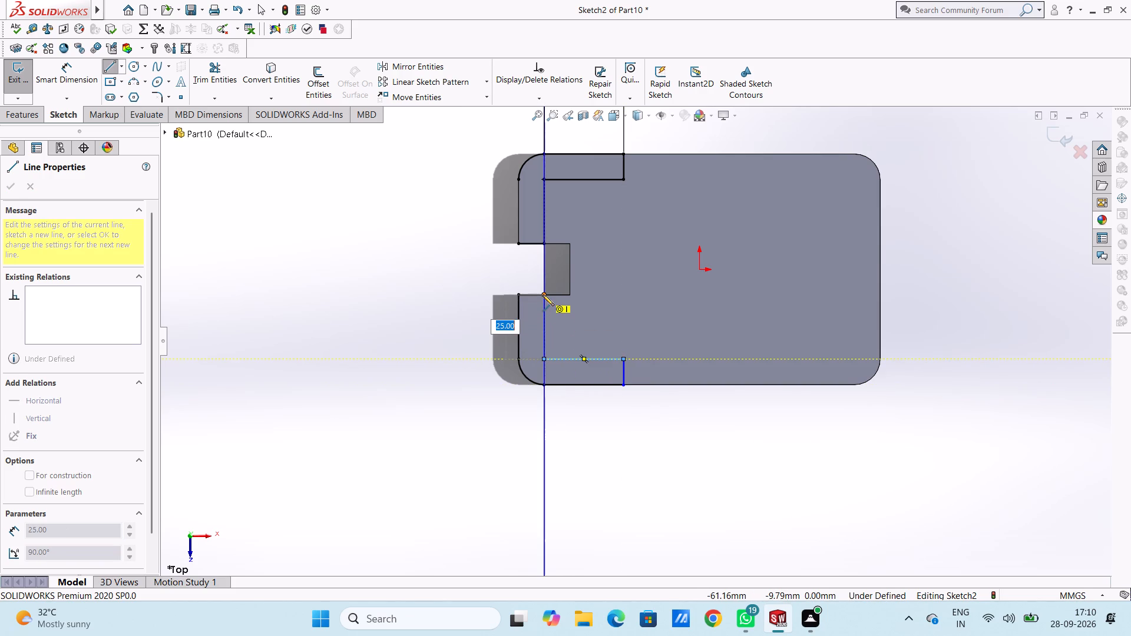
{"action": "left_click", "coordinate": [543, 294]}
{"action": "key", "text": "Escape"}
{"action": "key", "text": "Escape"}
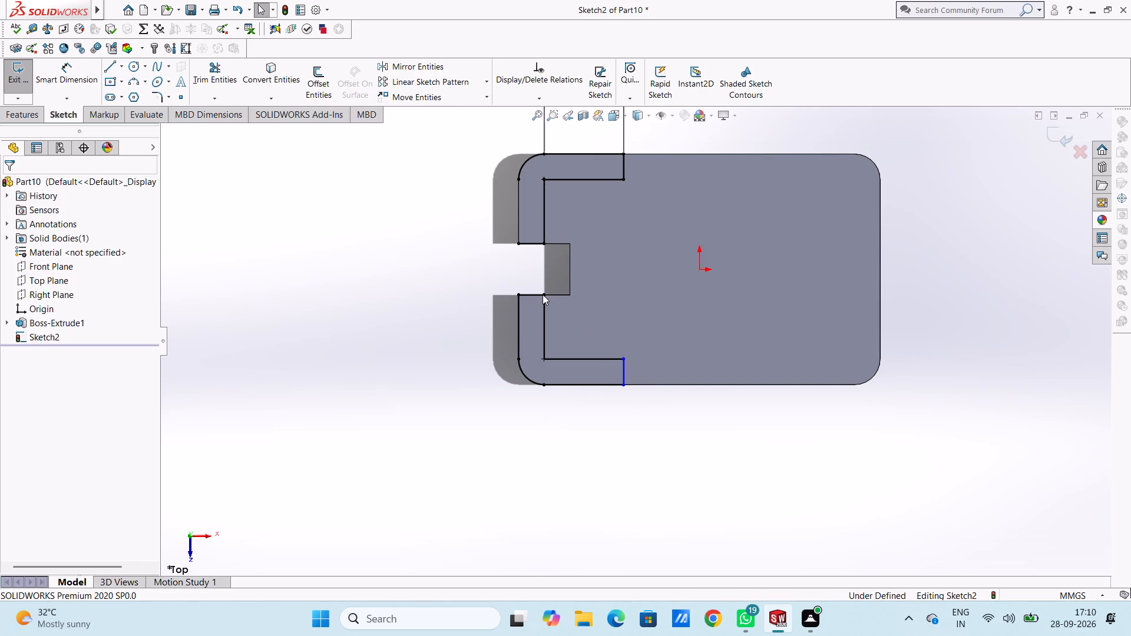
Dimension the length of the lower L-profile's horizontal line along the plate's lower edge.
{"action": "scroll", "coordinate": [511, 366], "scroll_direction": "up", "scroll_amount": 1}
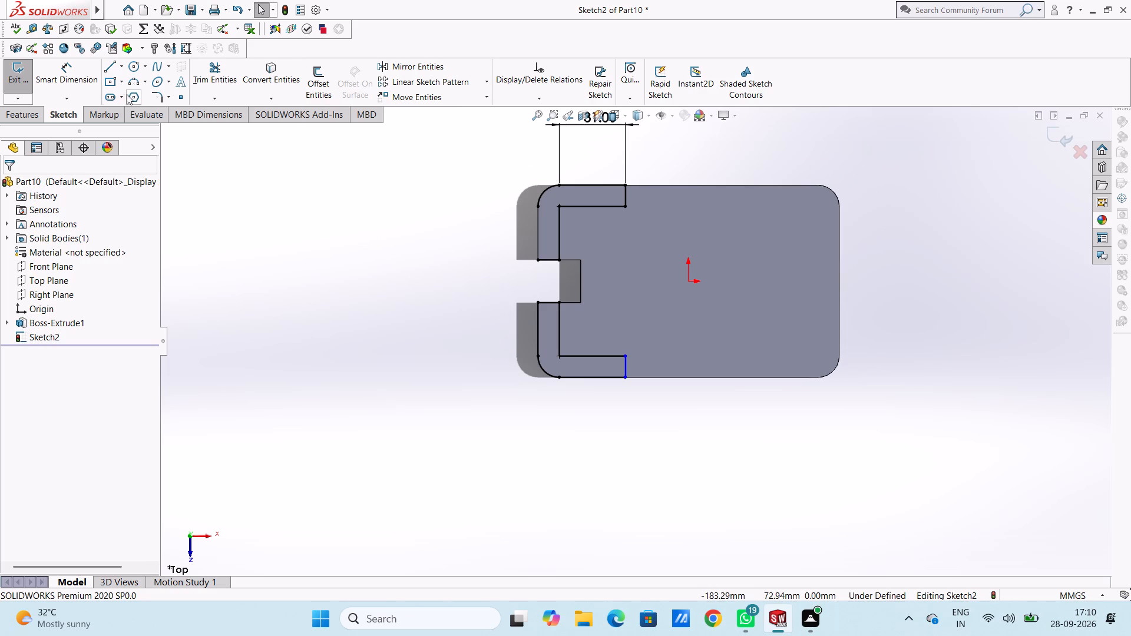
{"action": "left_click", "coordinate": [76, 72]}
{"action": "left_click", "coordinate": [608, 377]}
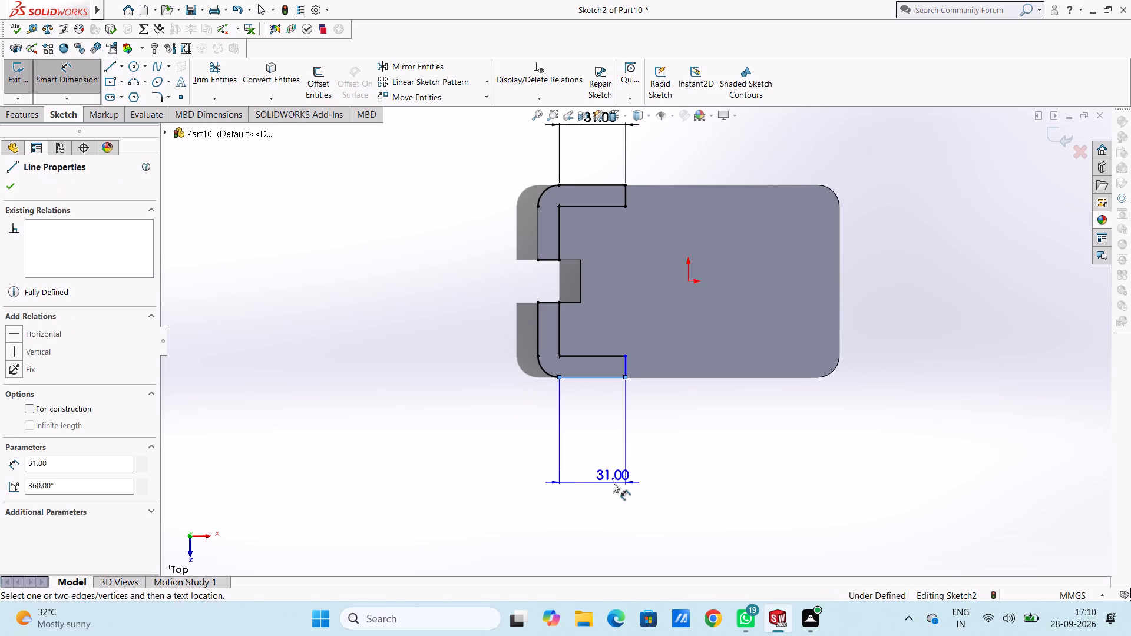
{"action": "left_click", "coordinate": [613, 483]}
{"action": "left_click", "coordinate": [560, 470]}
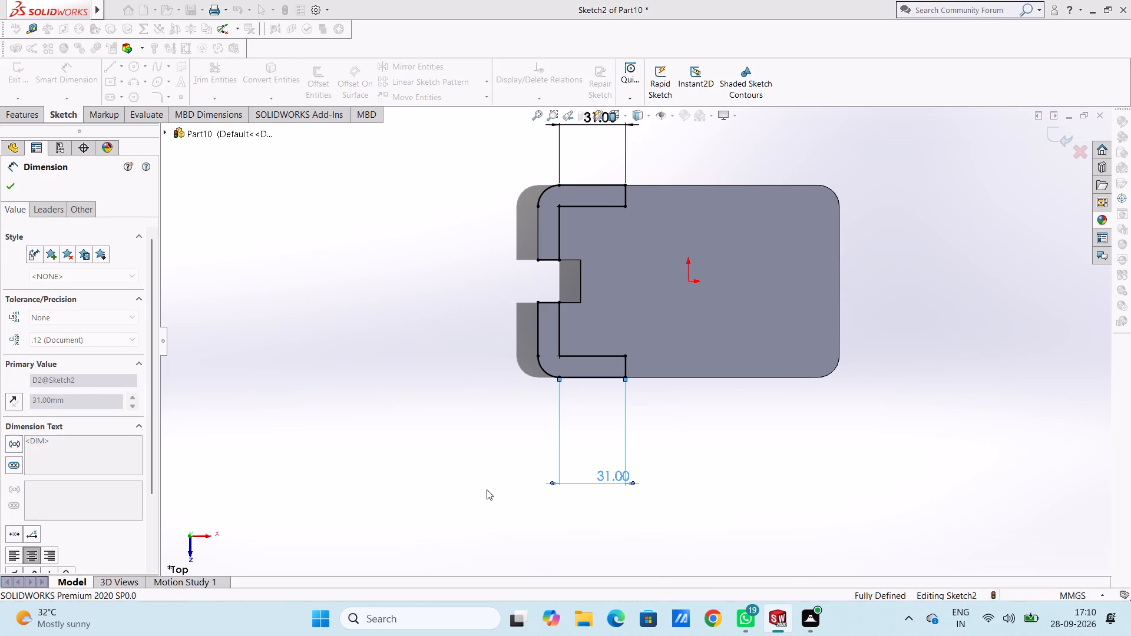
{"action": "left_click", "coordinate": [486, 490]}
Extrude both L-shaped regions 40 mm upward as a blind boss merged with the plate.
{"action": "scroll", "coordinate": [487, 496], "scroll_direction": "up", "scroll_amount": 1}
{"action": "middle_click_drag", "start_coordinate": [488, 496], "coordinate": [497, 380]}
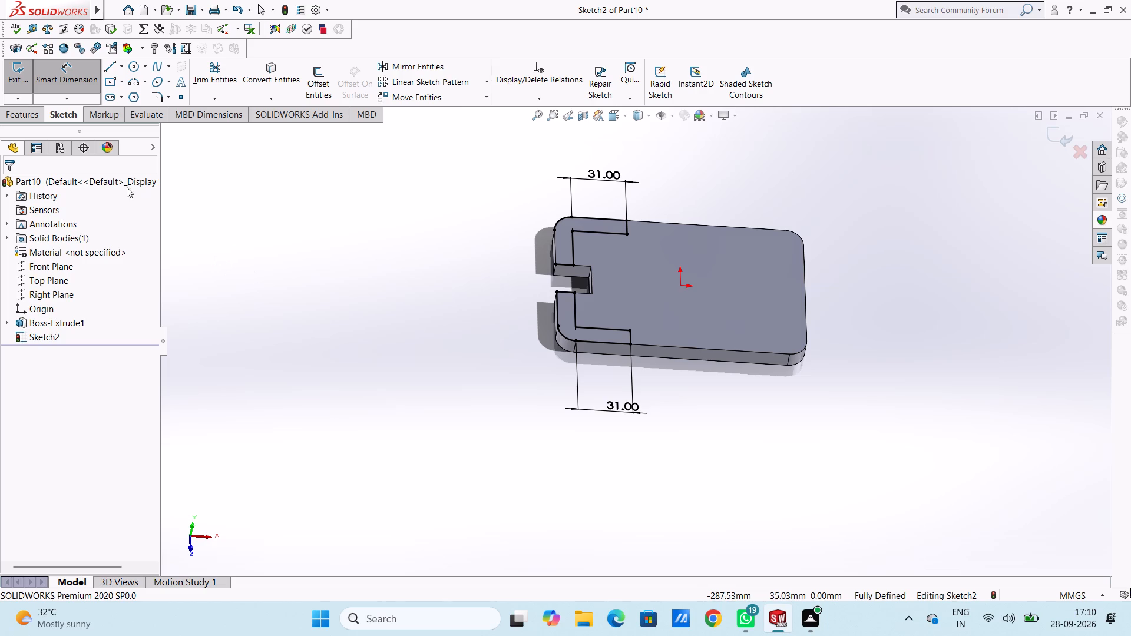
{"action": "left_click", "coordinate": [28, 121]}
{"action": "left_click", "coordinate": [21, 69]}
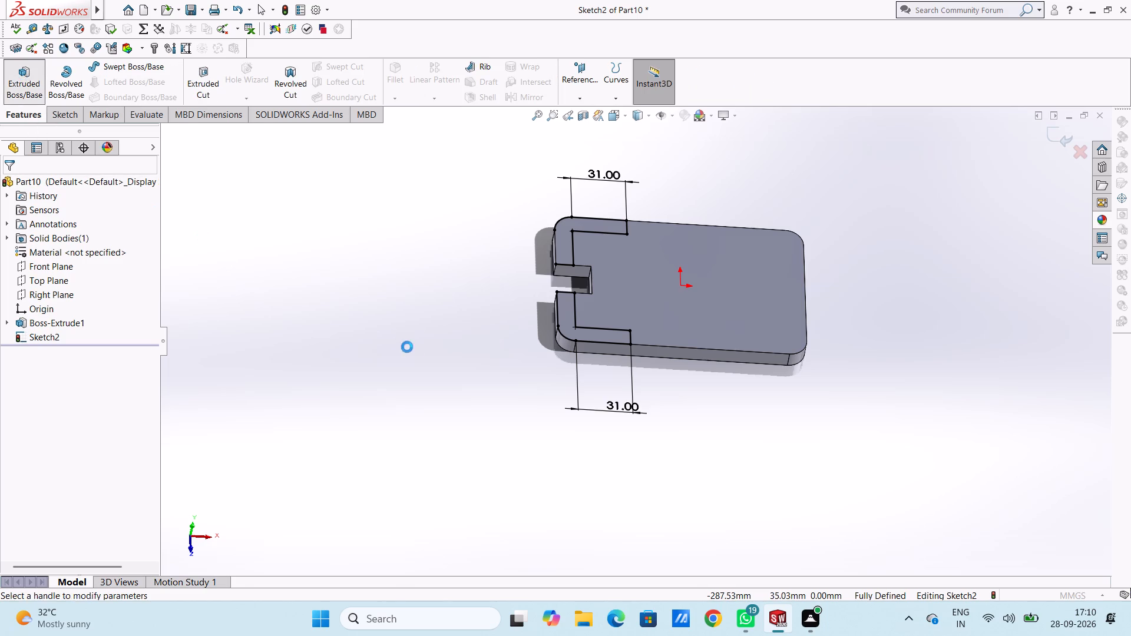
{"action": "left_click", "coordinate": [559, 240]}
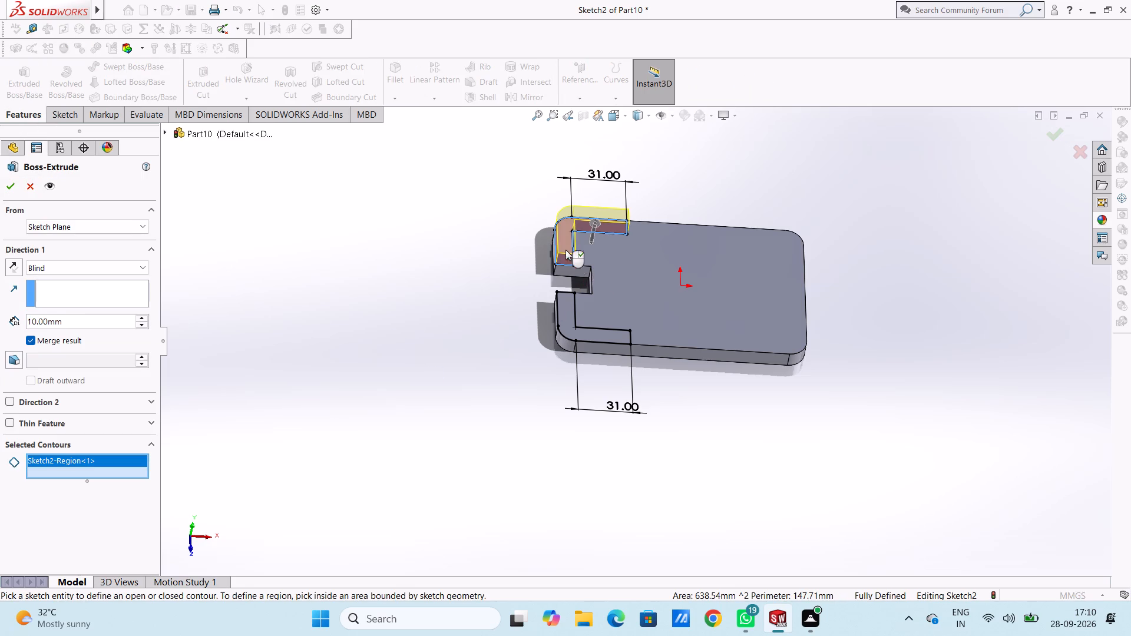
{"action": "left_click", "coordinate": [614, 336]}
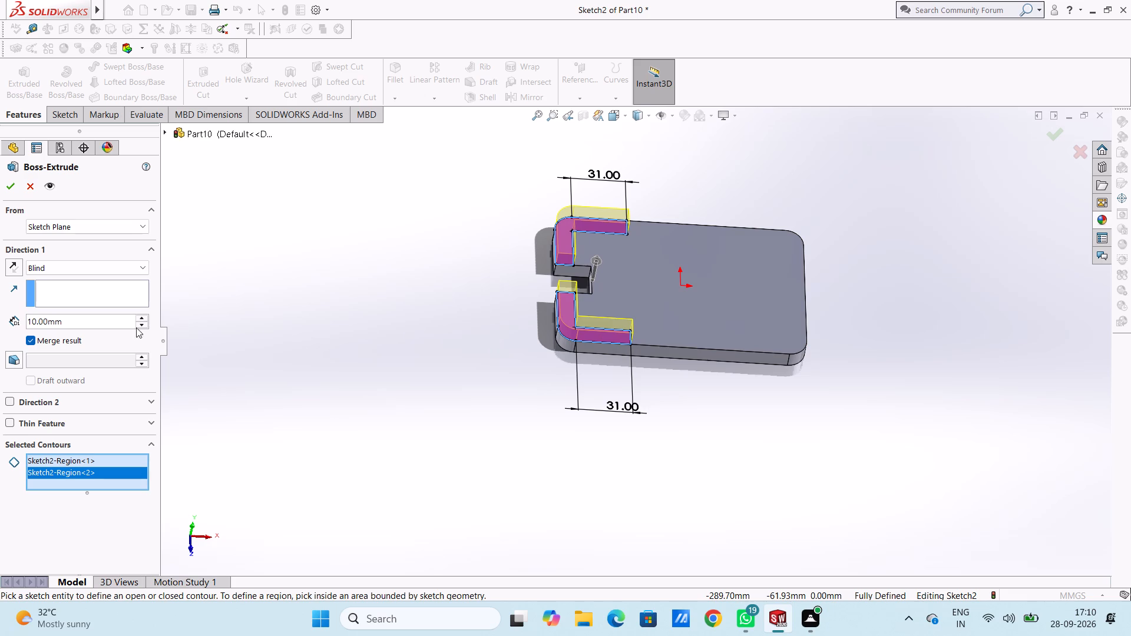
{"action": "double_click", "coordinate": [117, 324]}
{"action": "type", "text": "40"}
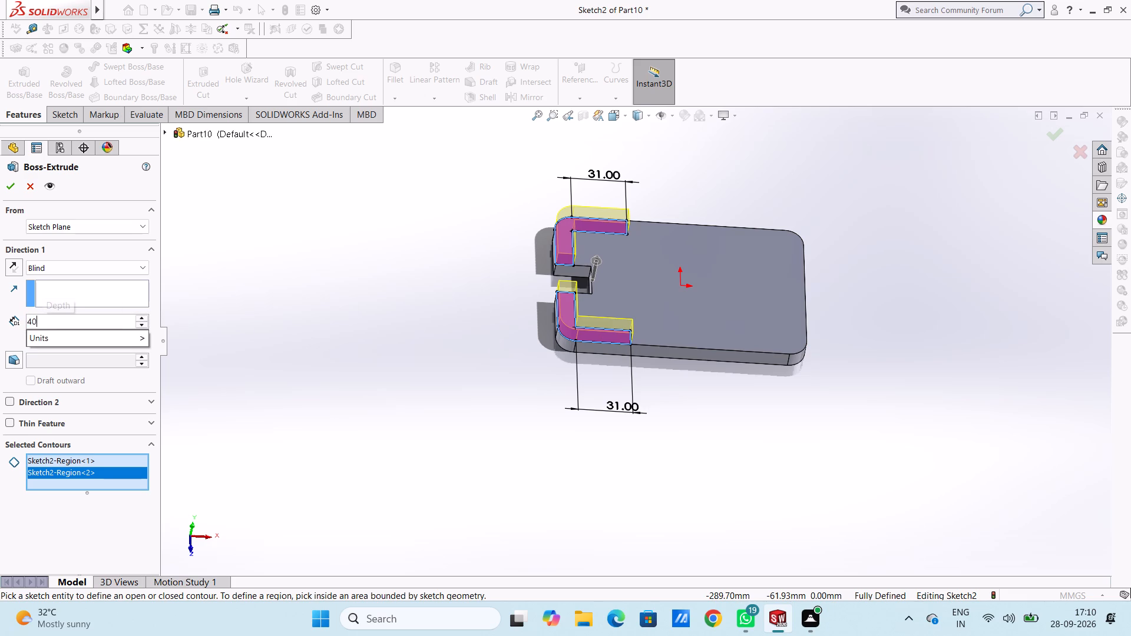
{"action": "key", "text": "Return"}
{"action": "left_click", "coordinate": [4, 191]}
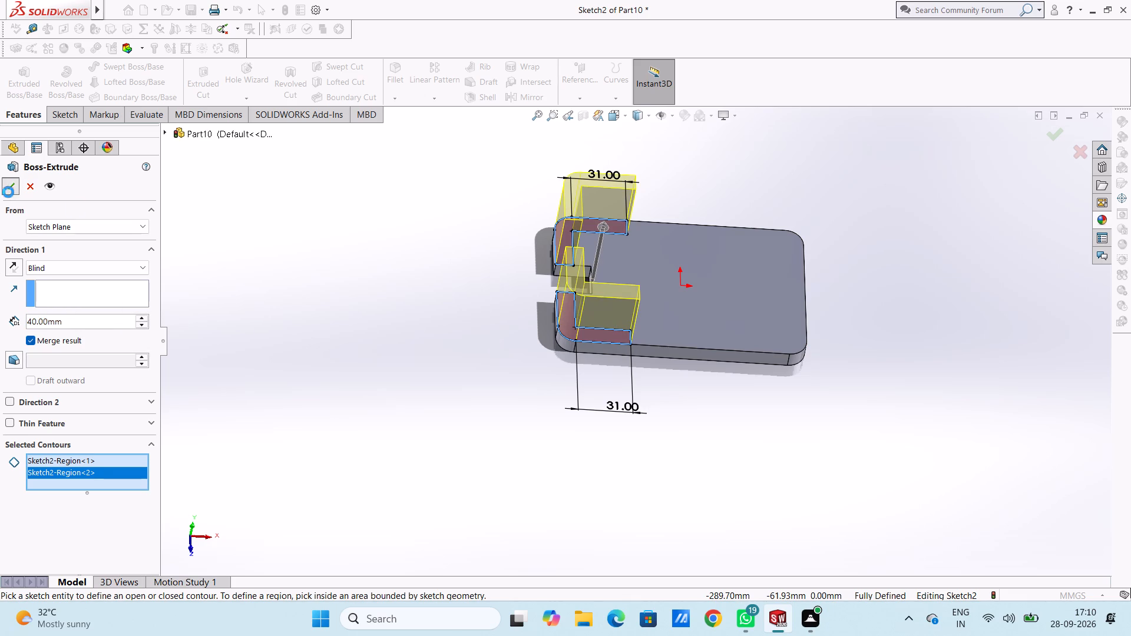
{"action": "left_click", "coordinate": [280, 258]}
Start a sketch on the plate's top face and draw a circle of 30 mm radius centred on the origin.
{"action": "middle_click_drag", "start_coordinate": [295, 248], "coordinate": [287, 333]}
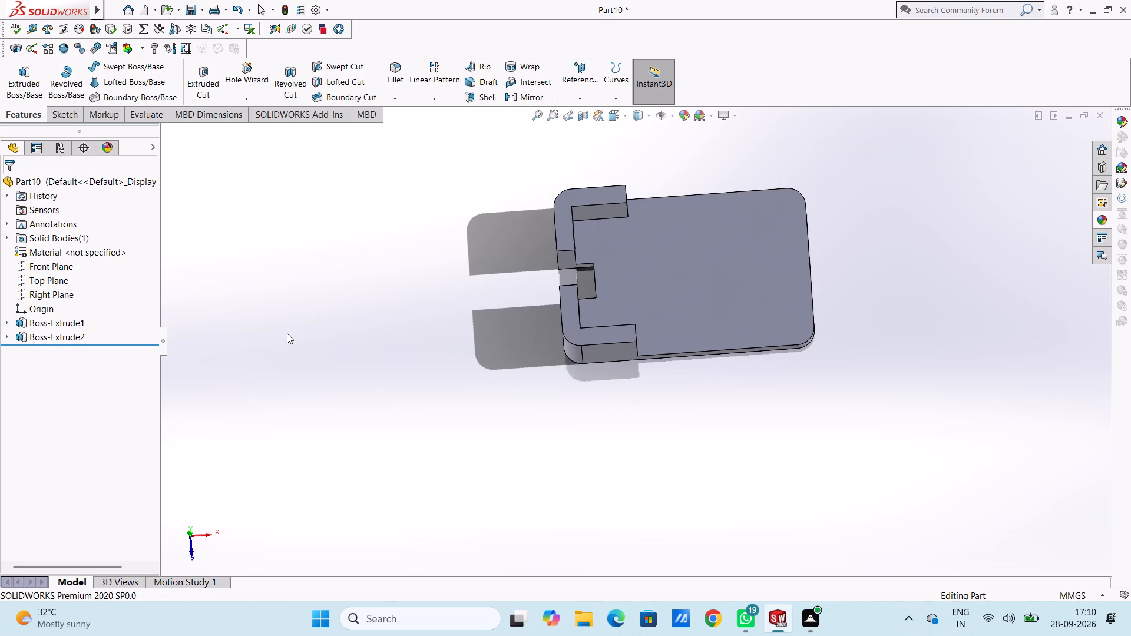
{"action": "middle_click_drag", "start_coordinate": [287, 333], "coordinate": [234, 274]}
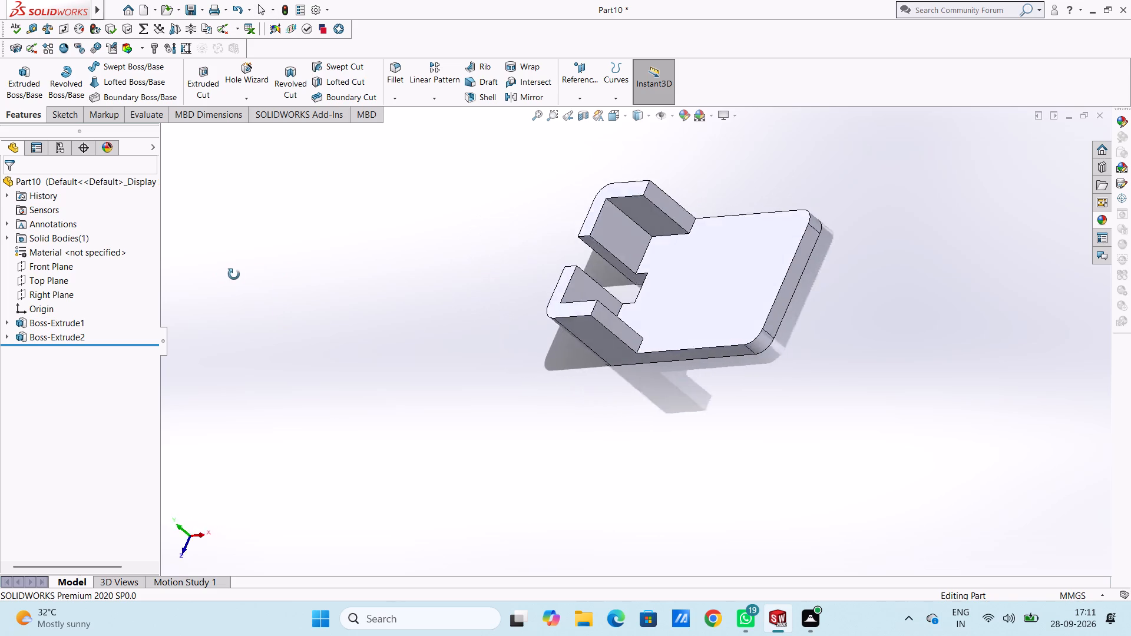
{"action": "middle_click_drag", "start_coordinate": [234, 274], "coordinate": [288, 284]}
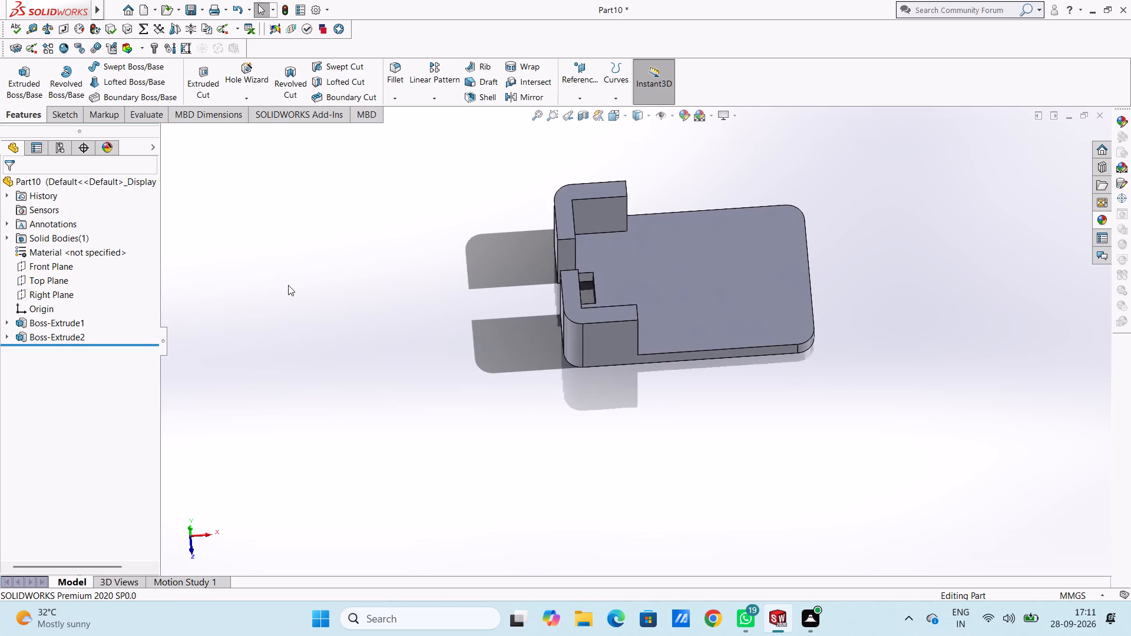
{"action": "key", "text": "ctrl+5"}
{"action": "left_click", "coordinate": [687, 314]}
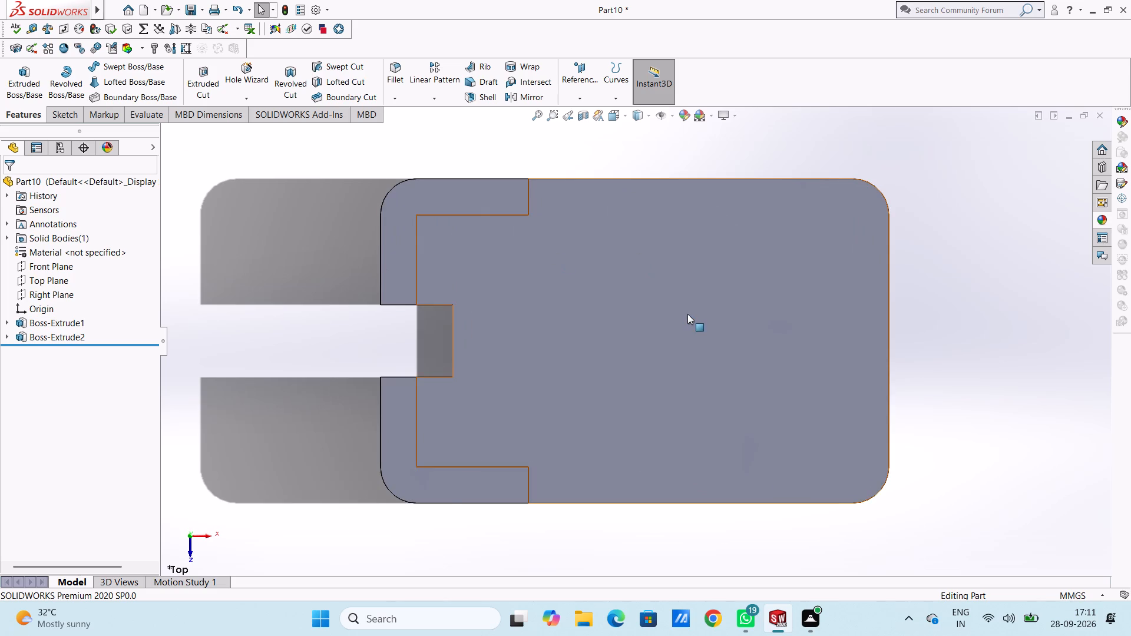
{"action": "left_click", "coordinate": [736, 282]}
{"action": "left_click", "coordinate": [704, 164]}
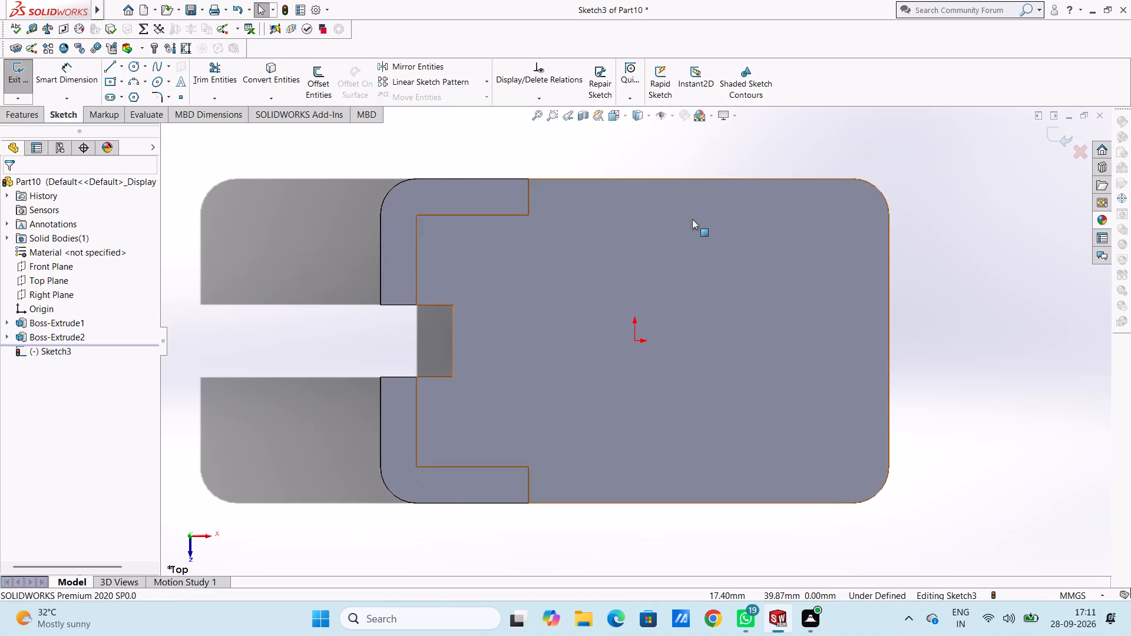
{"action": "scroll", "coordinate": [662, 296], "scroll_direction": "up", "scroll_amount": 3}
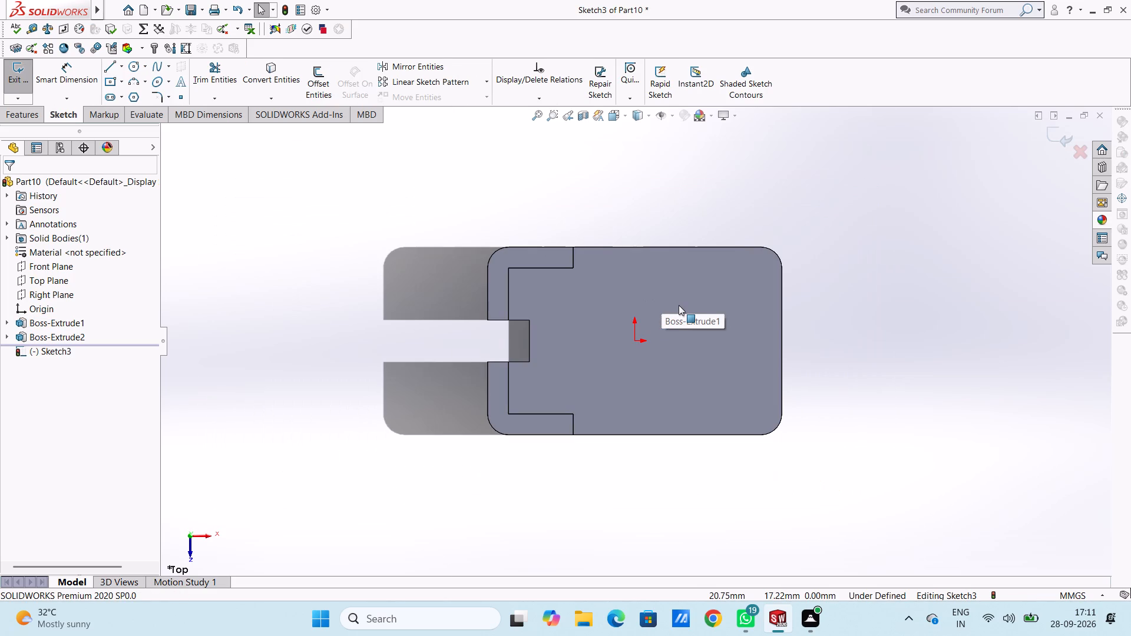
{"action": "left_click", "coordinate": [130, 64]}
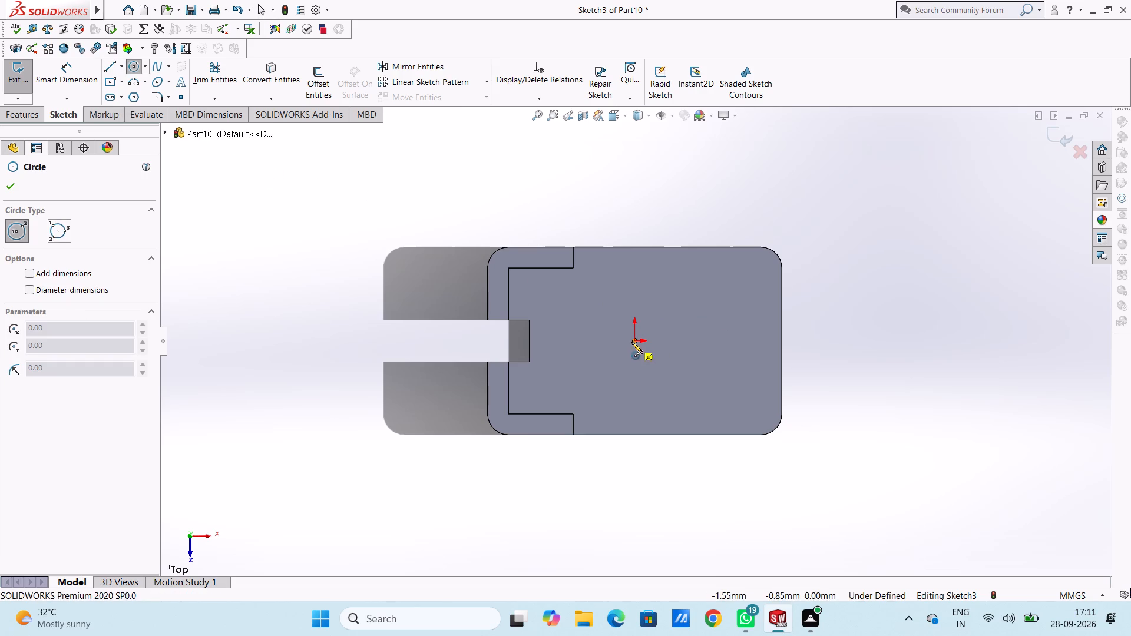
{"action": "left_click", "coordinate": [631, 341]}
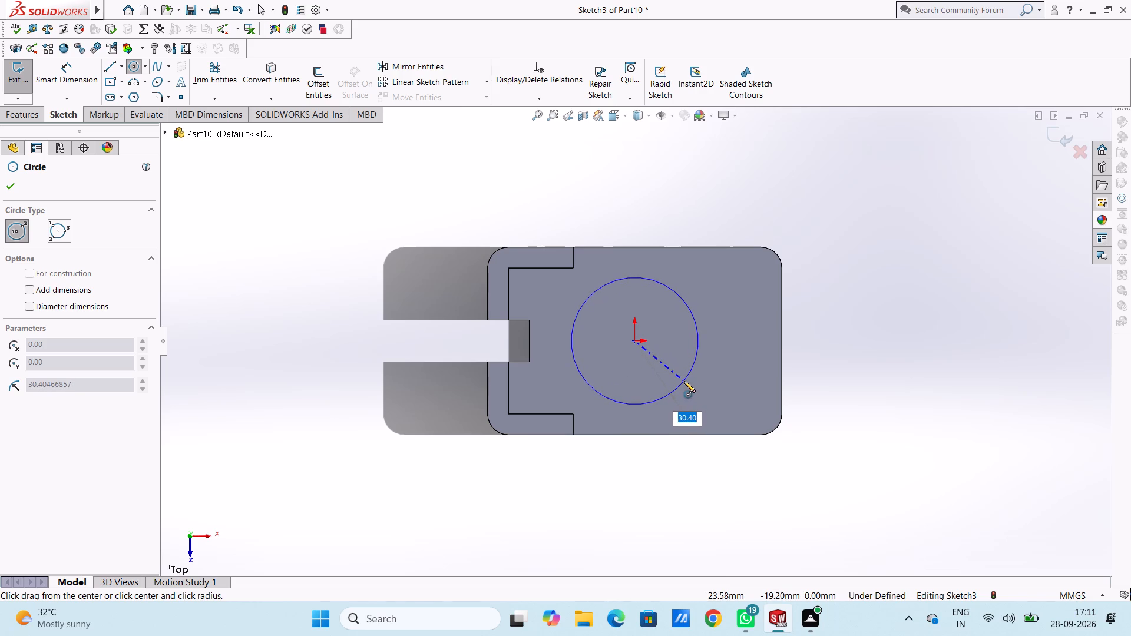
{"action": "type", "text": "30"}
{"action": "key", "text": "Return"}
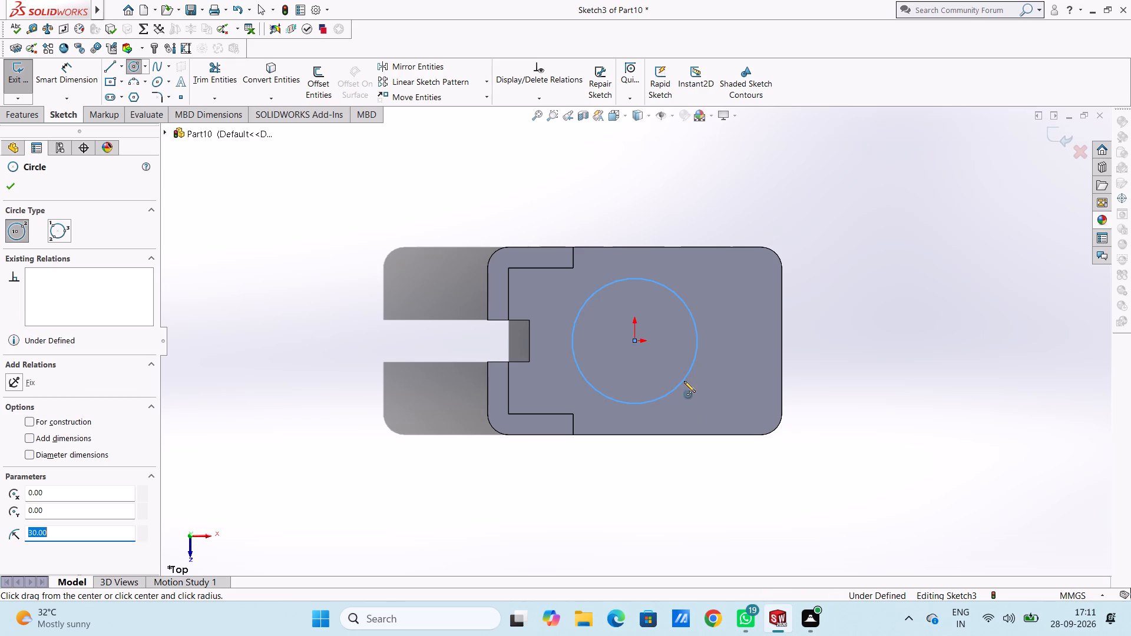
Dimension the circle's diameter.
{"action": "left_click", "coordinate": [78, 77]}
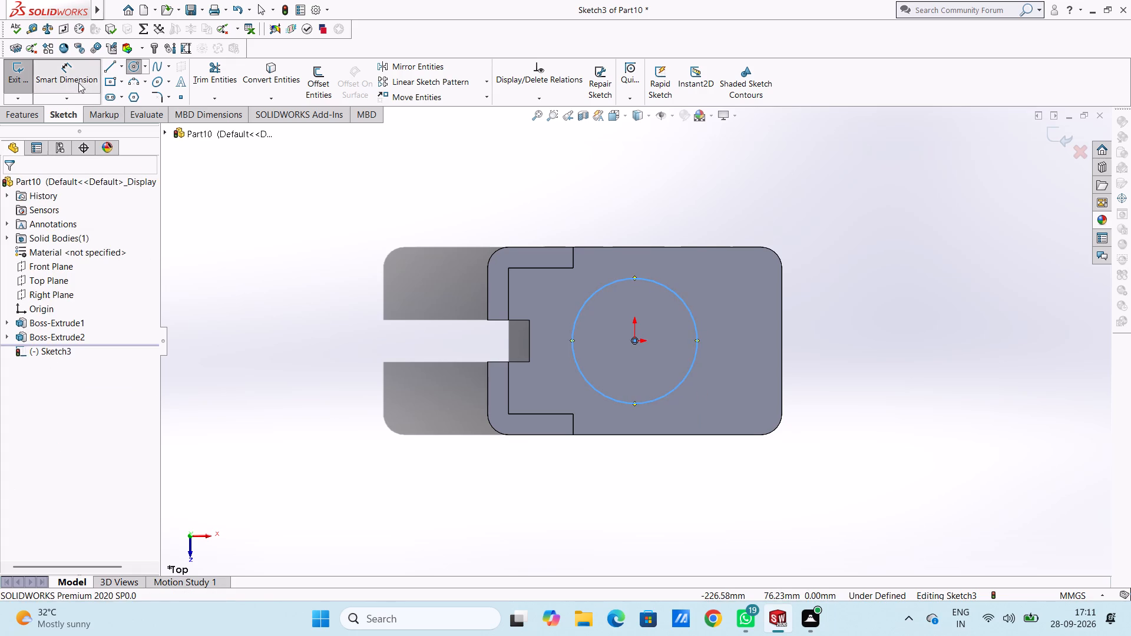
{"action": "left_click", "coordinate": [671, 287]}
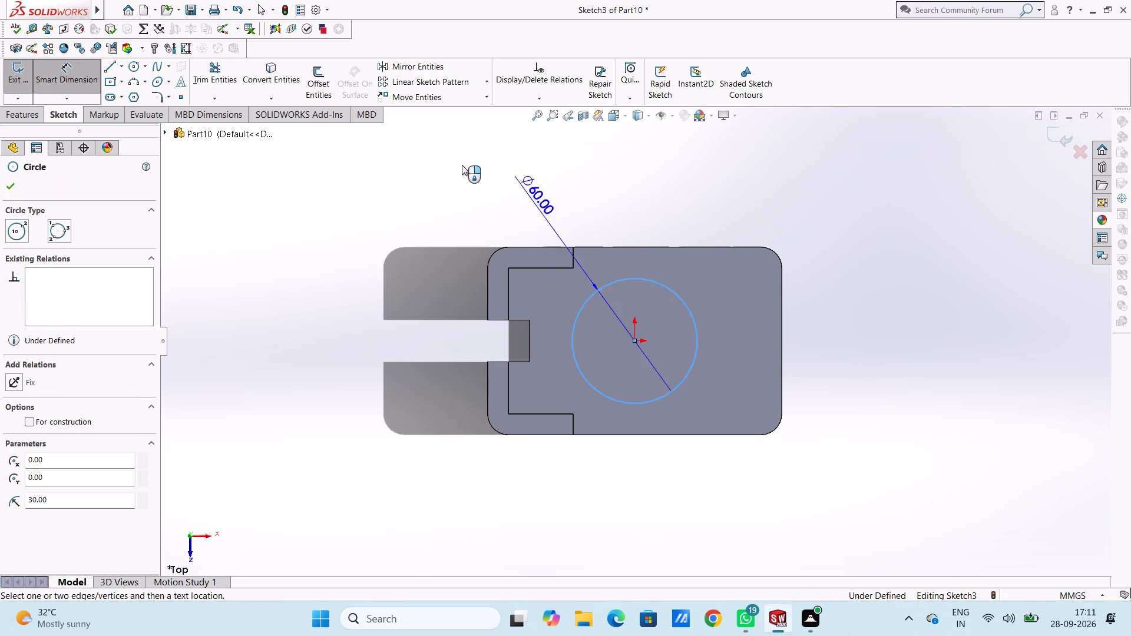
{"action": "left_click", "coordinate": [520, 176]}
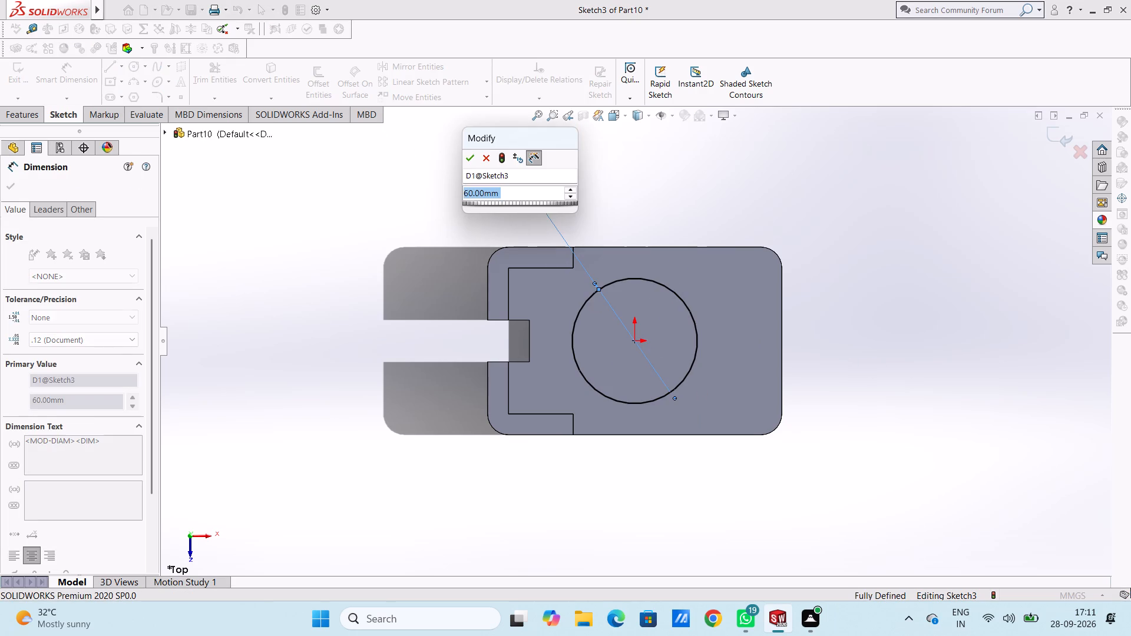
{"action": "left_click", "coordinate": [467, 160]}
{"action": "left_click", "coordinate": [443, 215]}
{"action": "middle_click_drag", "start_coordinate": [451, 301], "coordinate": [455, 284]}
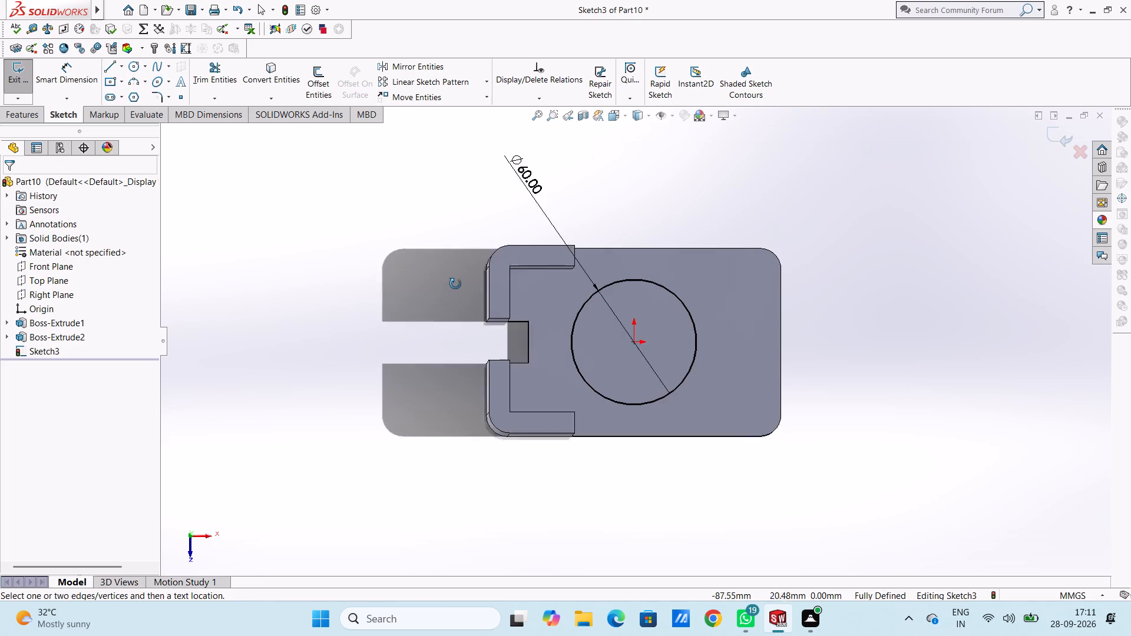
{"action": "middle_click_drag", "start_coordinate": [455, 284], "coordinate": [455, 218]}
{"action": "scroll", "coordinate": [455, 218], "scroll_direction": "up", "scroll_amount": 1}
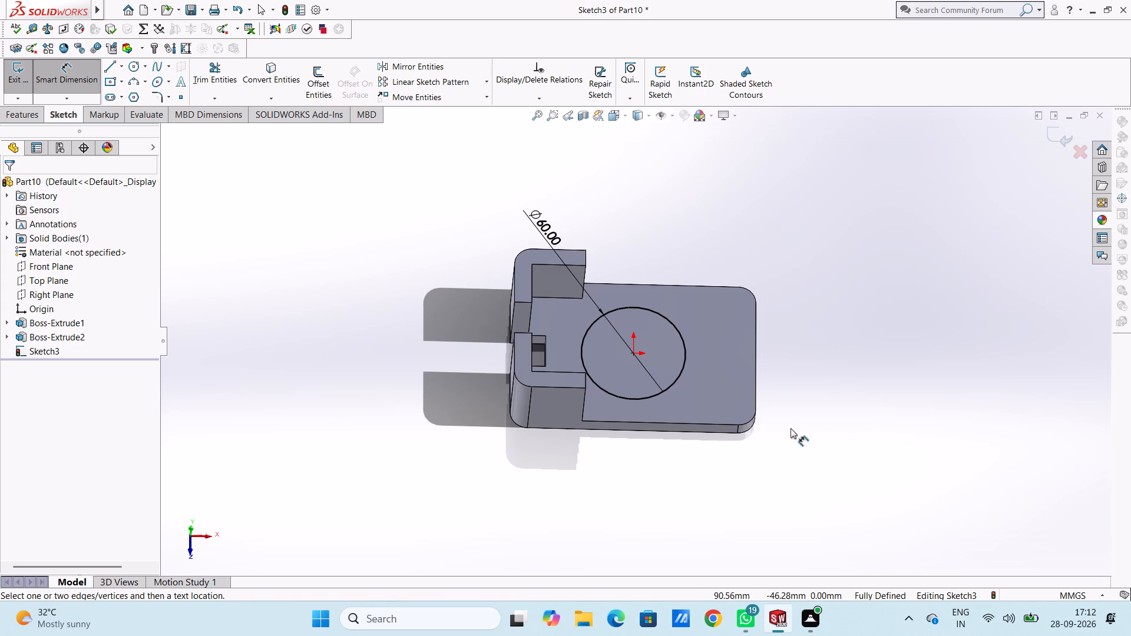
{"action": "key", "text": "Escape"}
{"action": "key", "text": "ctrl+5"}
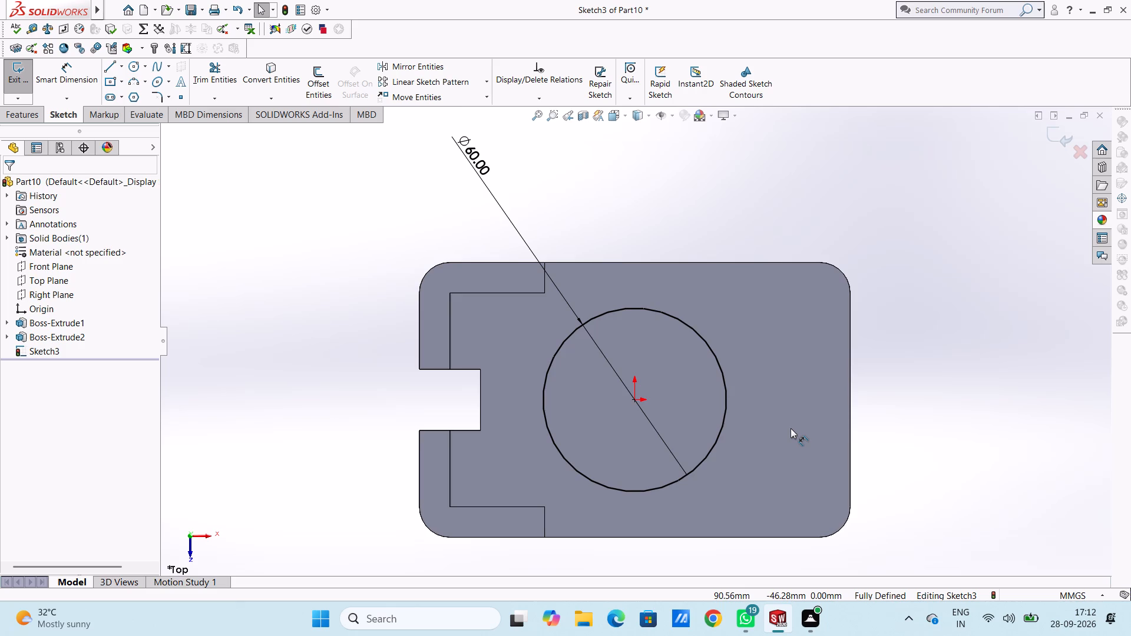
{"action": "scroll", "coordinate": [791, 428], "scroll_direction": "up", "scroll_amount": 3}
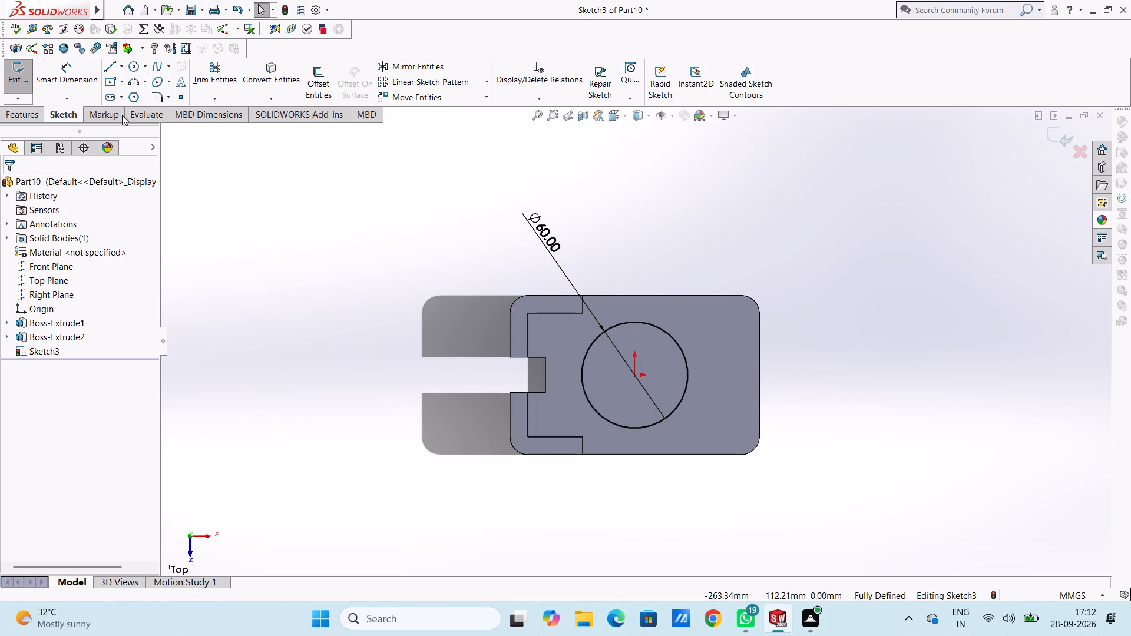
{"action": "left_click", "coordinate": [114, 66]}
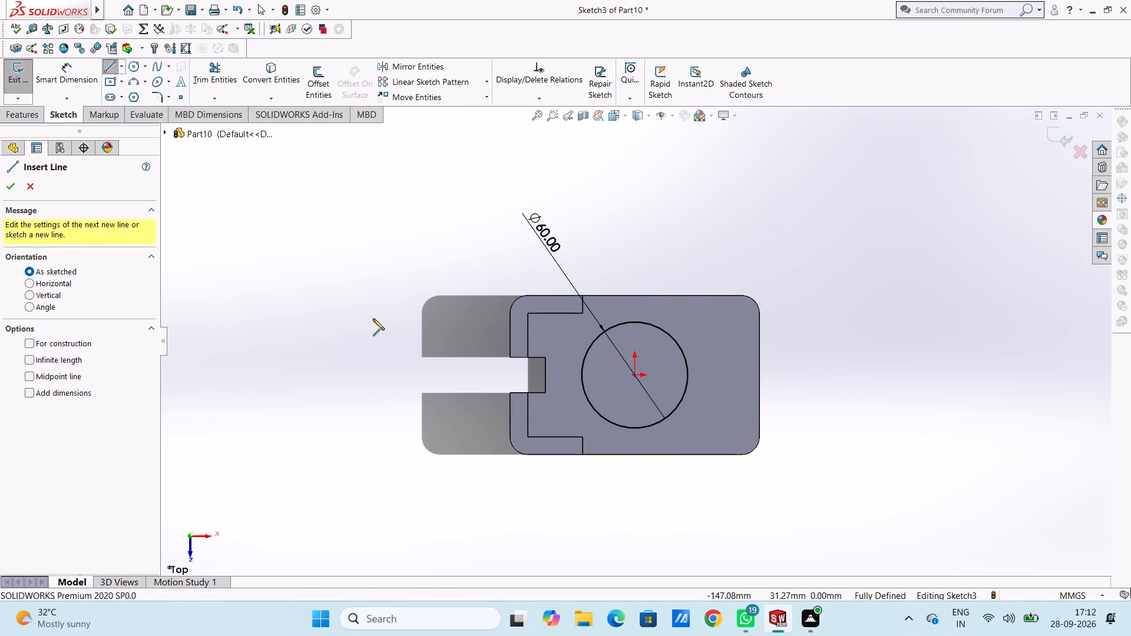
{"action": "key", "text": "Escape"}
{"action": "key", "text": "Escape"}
Offset the plate's straight right edge by 25 mm in both directions with dimensions added.
{"action": "left_click", "coordinate": [330, 82]}
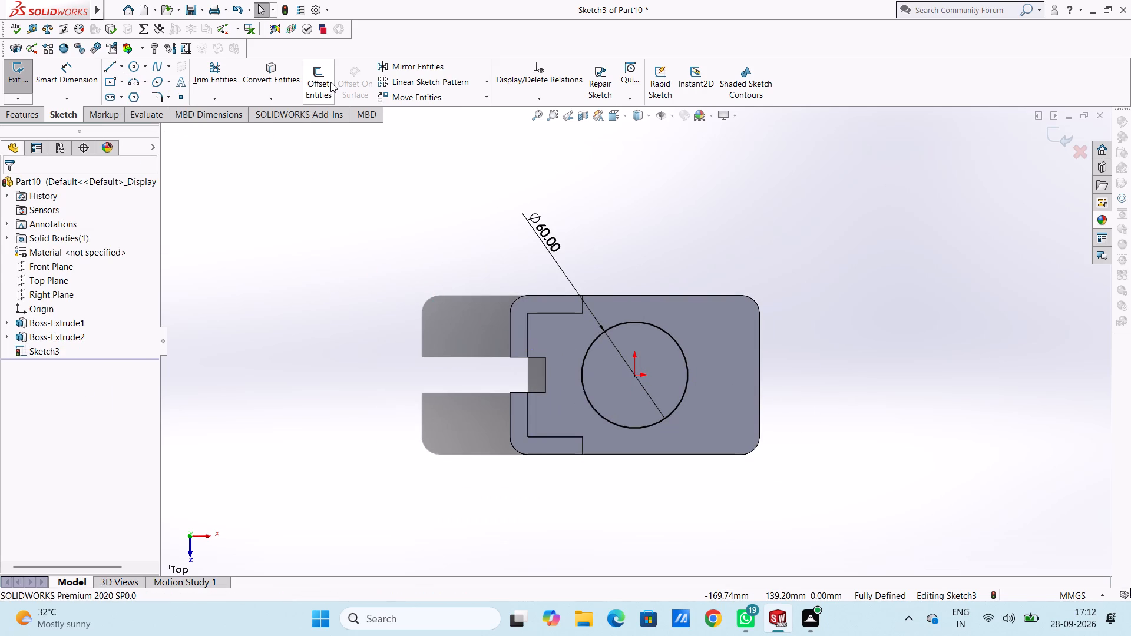
{"action": "left_click", "coordinate": [760, 387]}
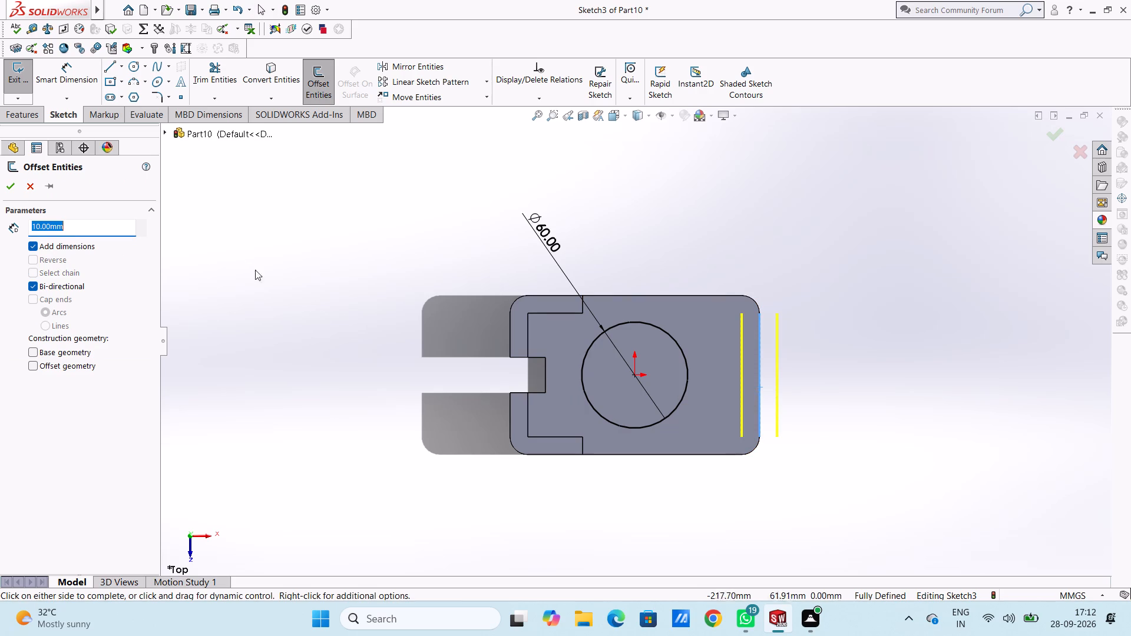
{"action": "type", "text": "20"}
{"action": "key", "text": "Return"}
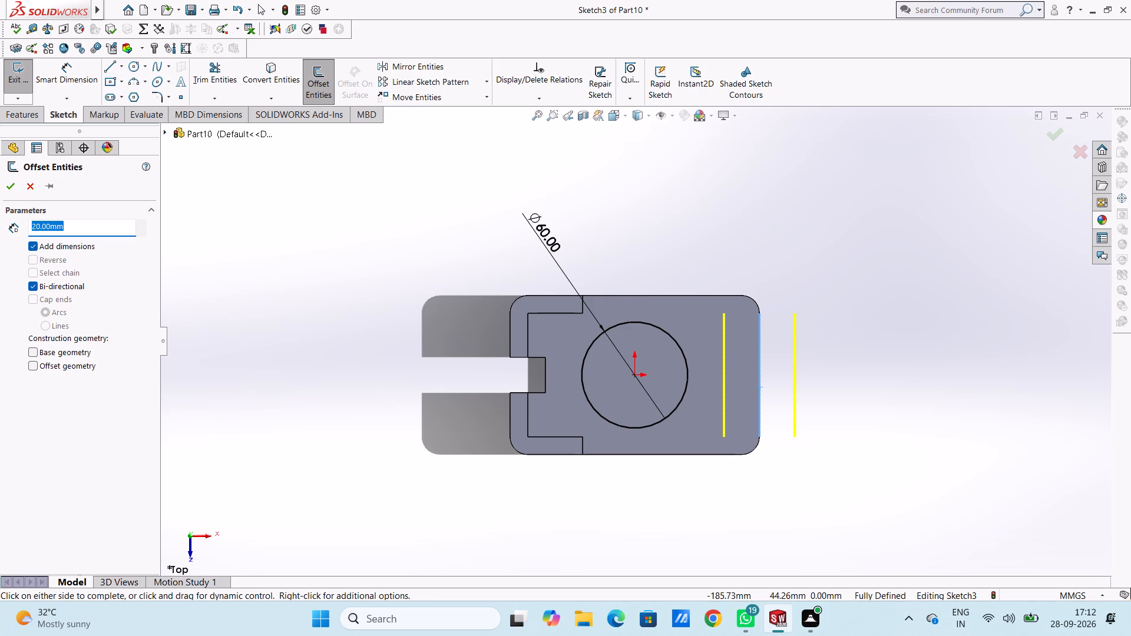
{"action": "type", "text": "25"}
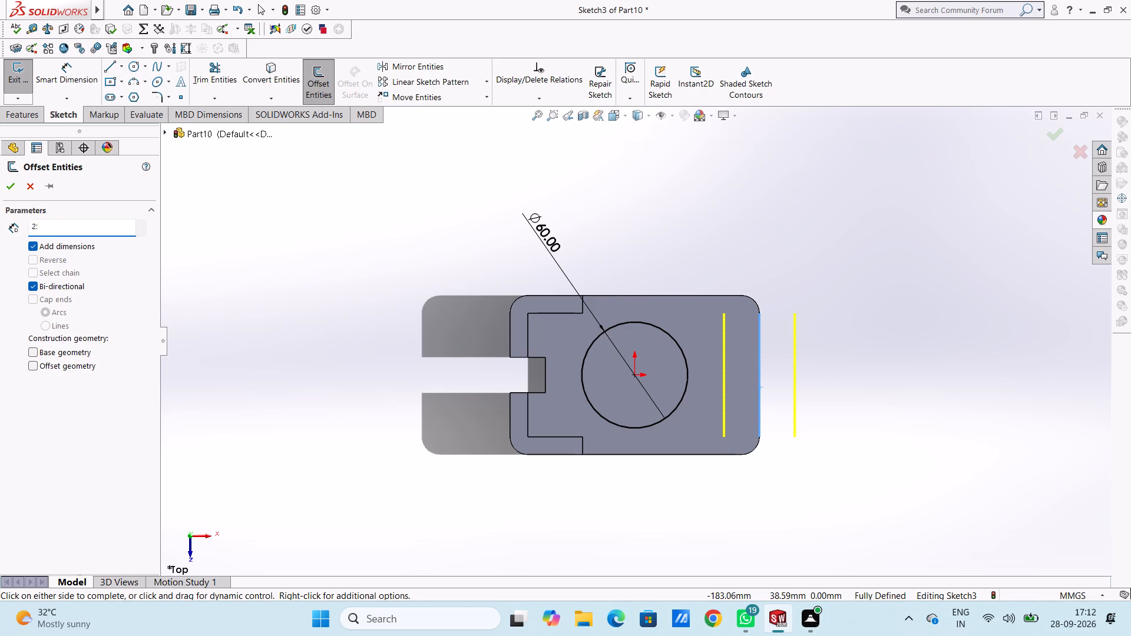
{"action": "key", "text": "Return"}
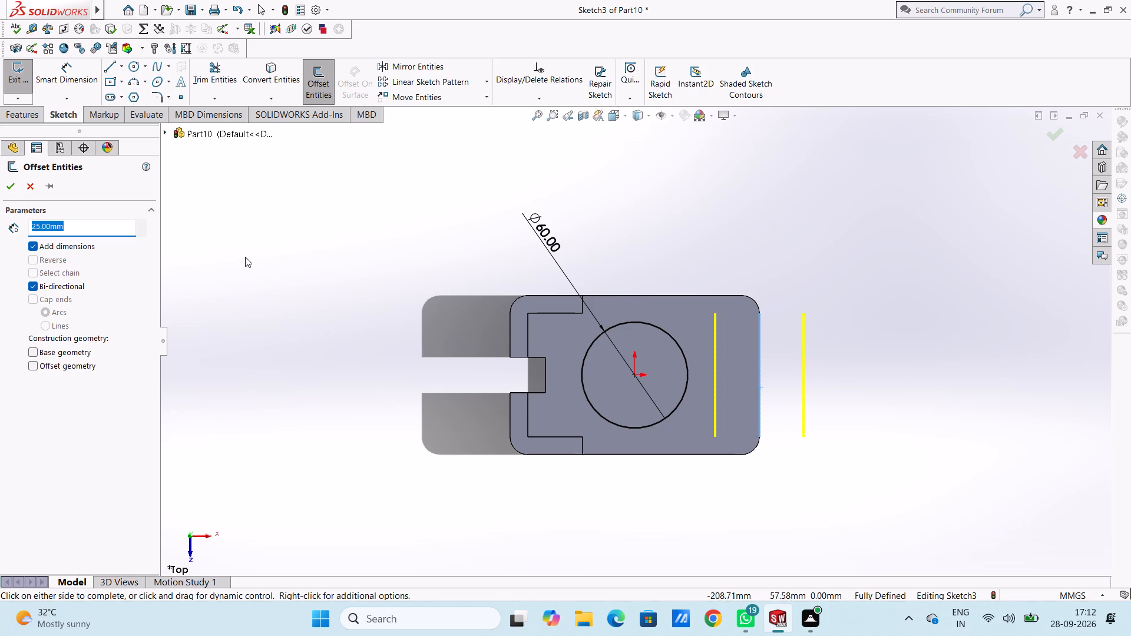
{"action": "left_click", "coordinate": [4, 186]}
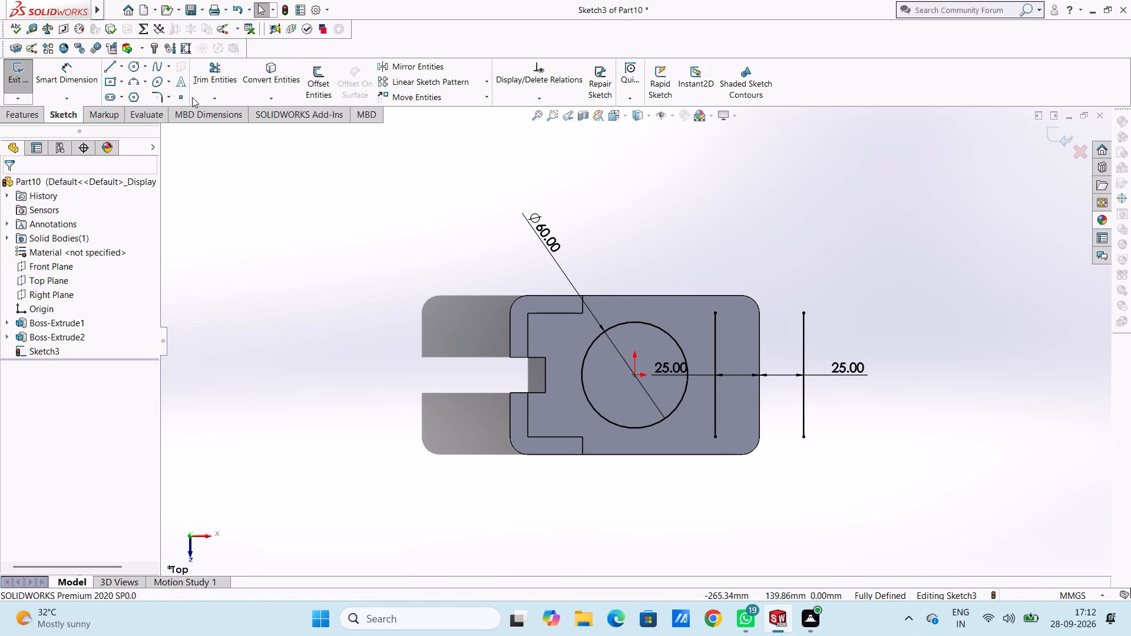
Draw a vertical line about 90 mm long through the inner offset line, from the plate's lower edge to its upper edge.
{"action": "left_click", "coordinate": [113, 67]}
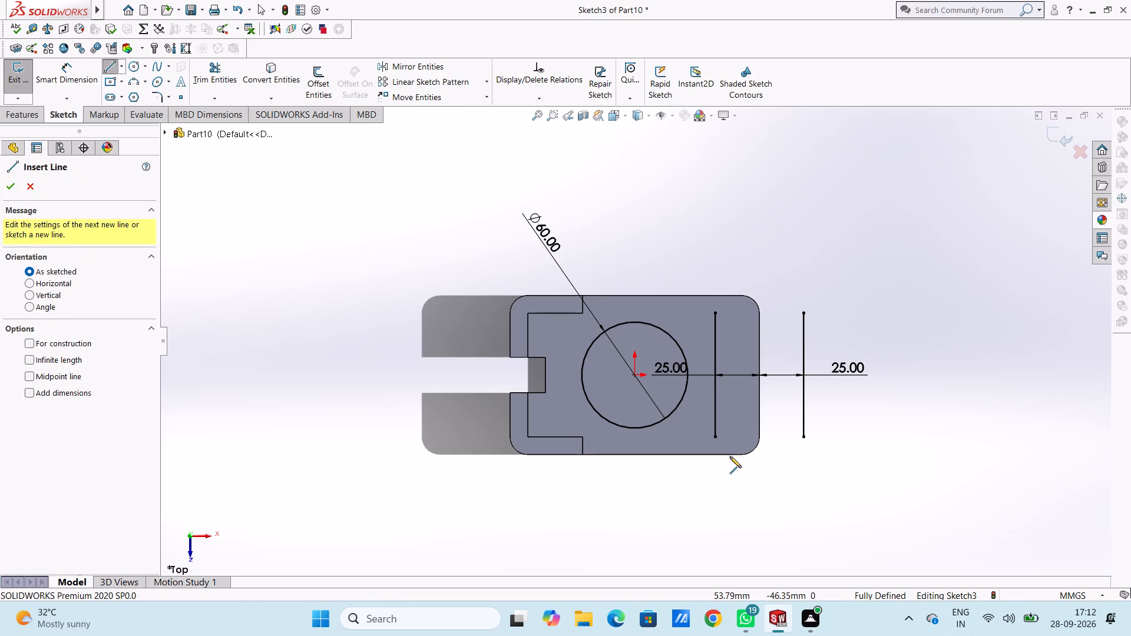
{"action": "scroll", "coordinate": [730, 456], "scroll_direction": "down", "scroll_amount": 2}
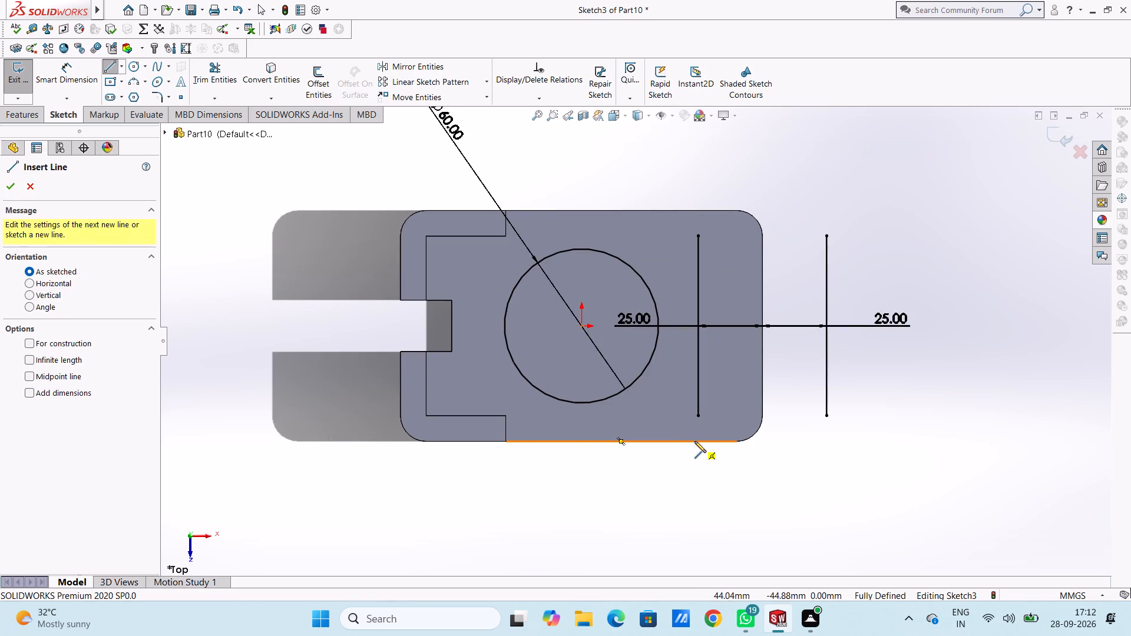
{"action": "left_click", "coordinate": [697, 442]}
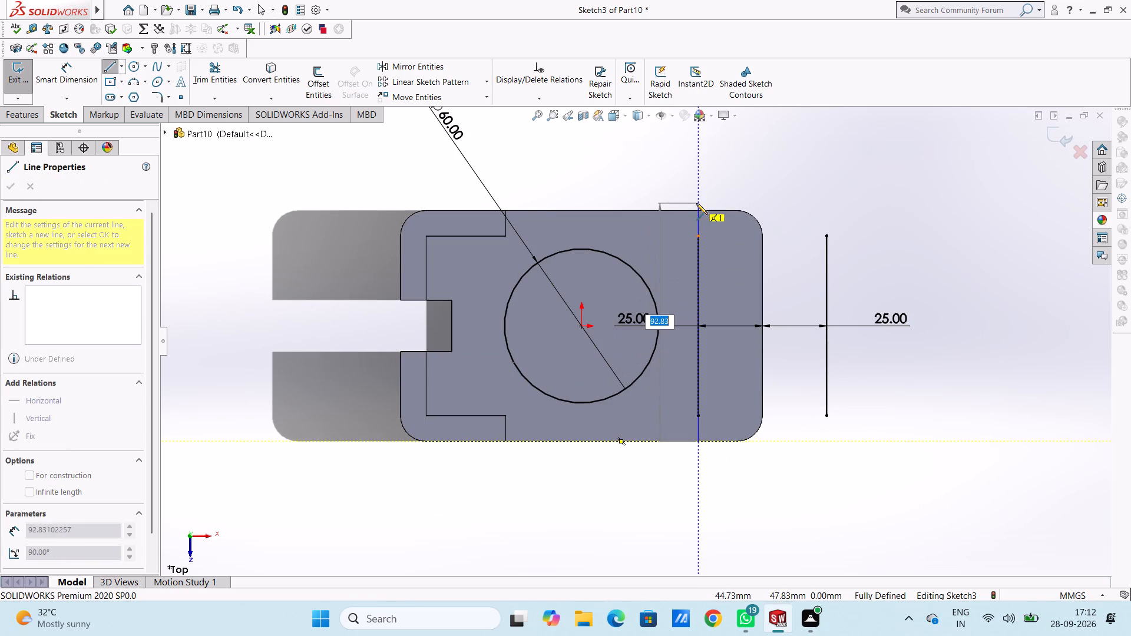
{"action": "left_click", "coordinate": [697, 210]}
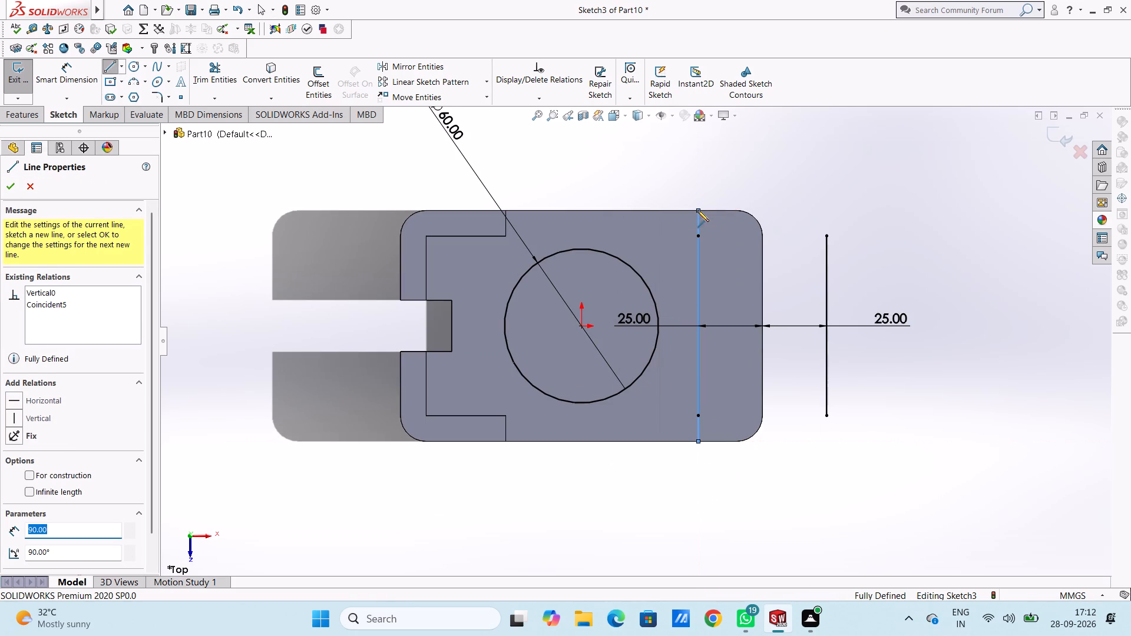
{"action": "key", "text": "Escape"}
{"action": "key", "text": "Escape"}
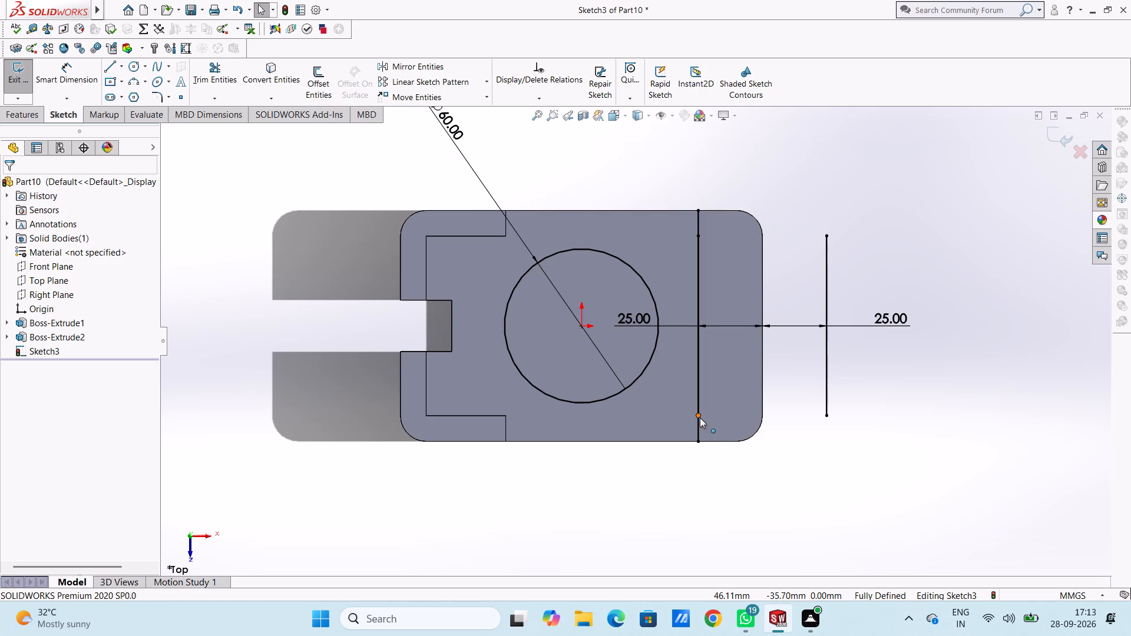
Delete both 70 mm offset lines, keeping the full-width vertical line.
{"action": "left_click_drag", "start_coordinate": [699, 417], "coordinate": [693, 528]}
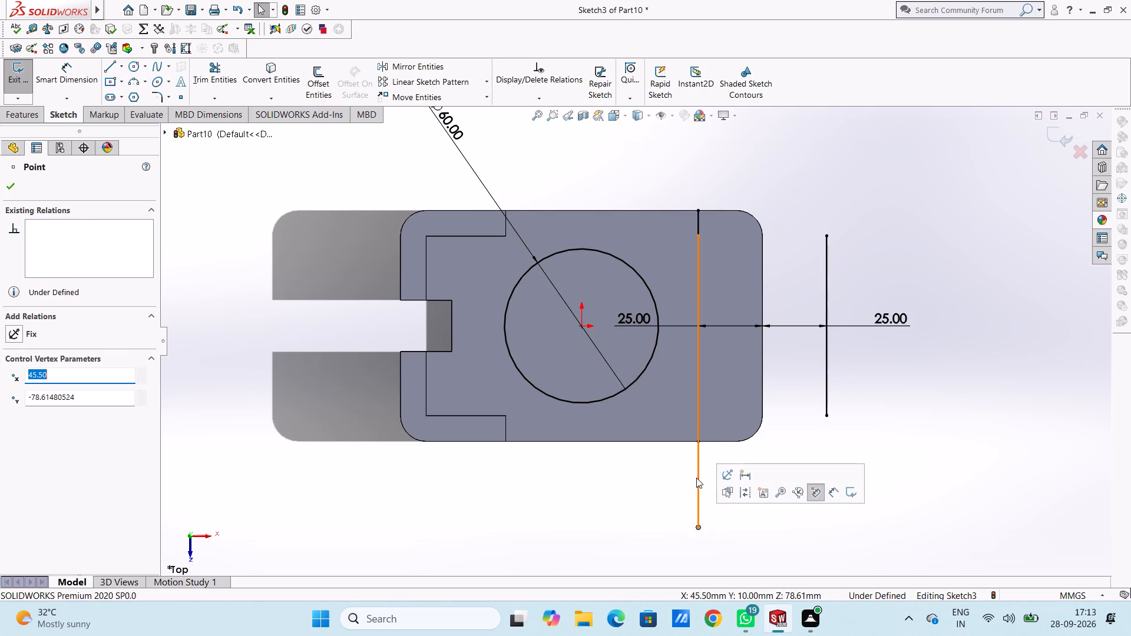
{"action": "left_click", "coordinate": [698, 478]}
{"action": "key", "text": "Delete"}
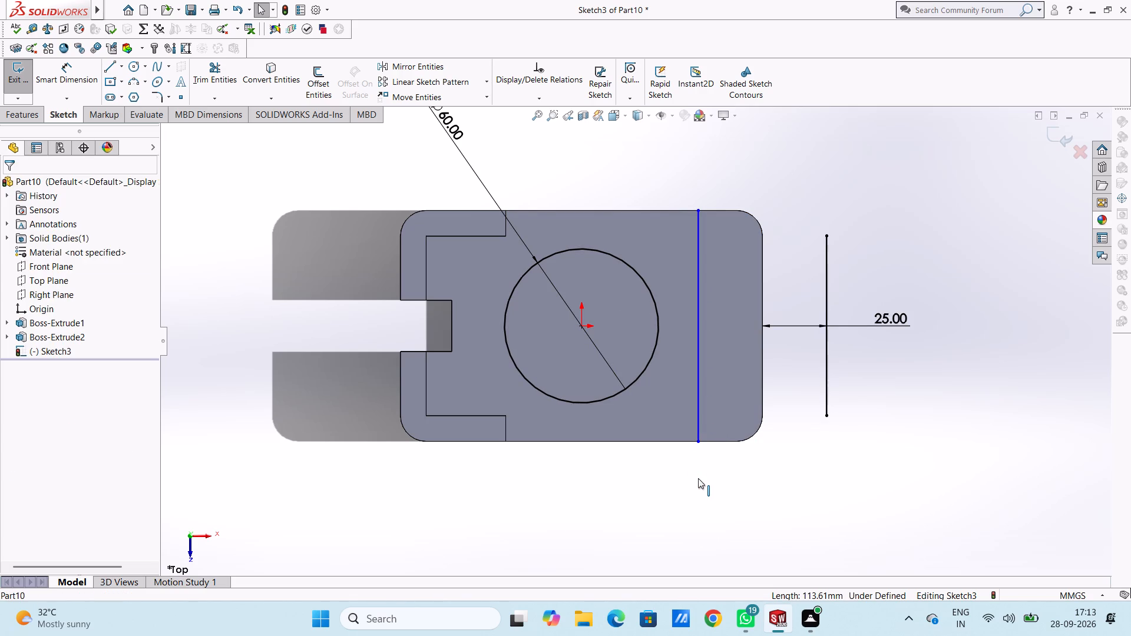
{"action": "key", "text": "Escape"}
{"action": "scroll", "coordinate": [698, 478], "scroll_direction": "up", "scroll_amount": 2}
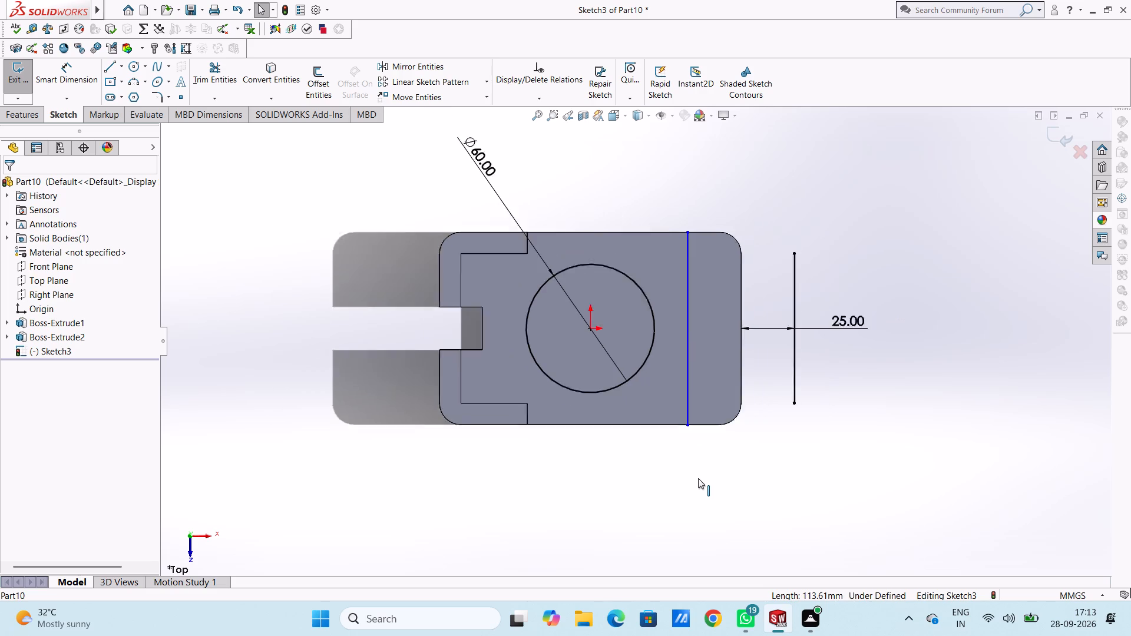
{"action": "scroll", "coordinate": [698, 478], "scroll_direction": "up", "scroll_amount": 1}
{"action": "left_click", "coordinate": [747, 310]}
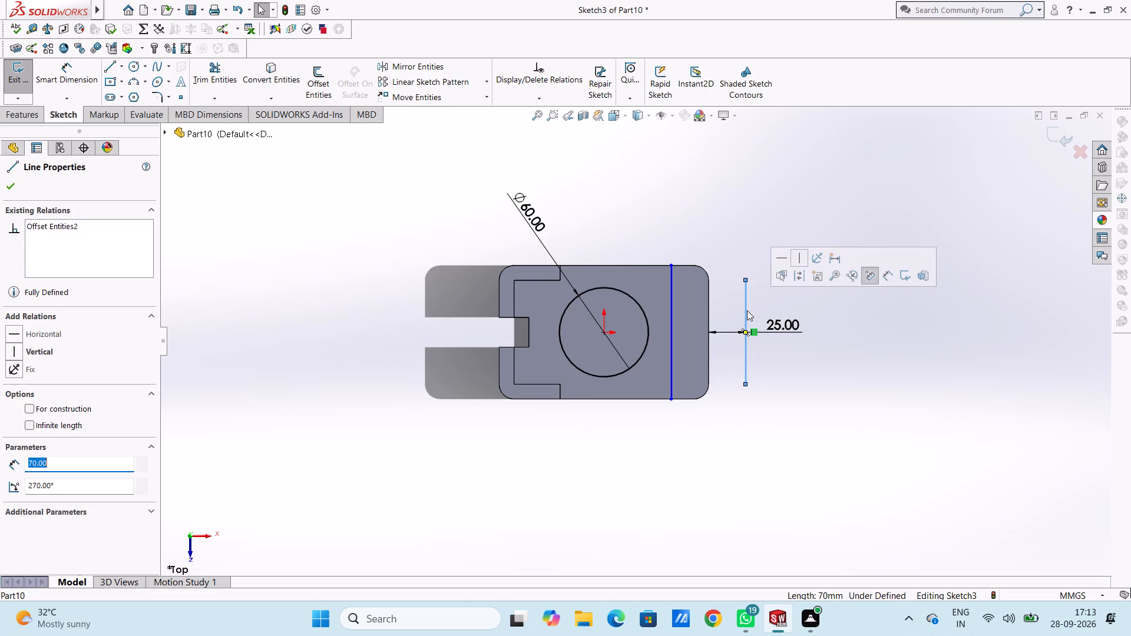
{"action": "key", "text": "Delete"}
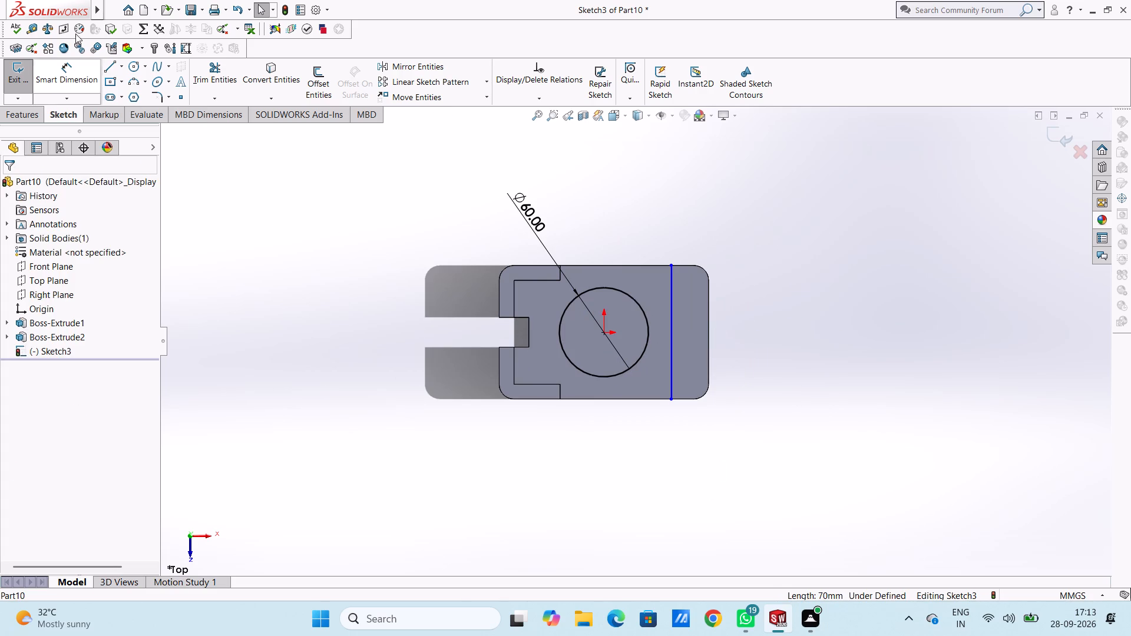
Dimension the horizontal distance between the vertical line and the plate's right edge.
{"action": "left_click", "coordinate": [78, 74]}
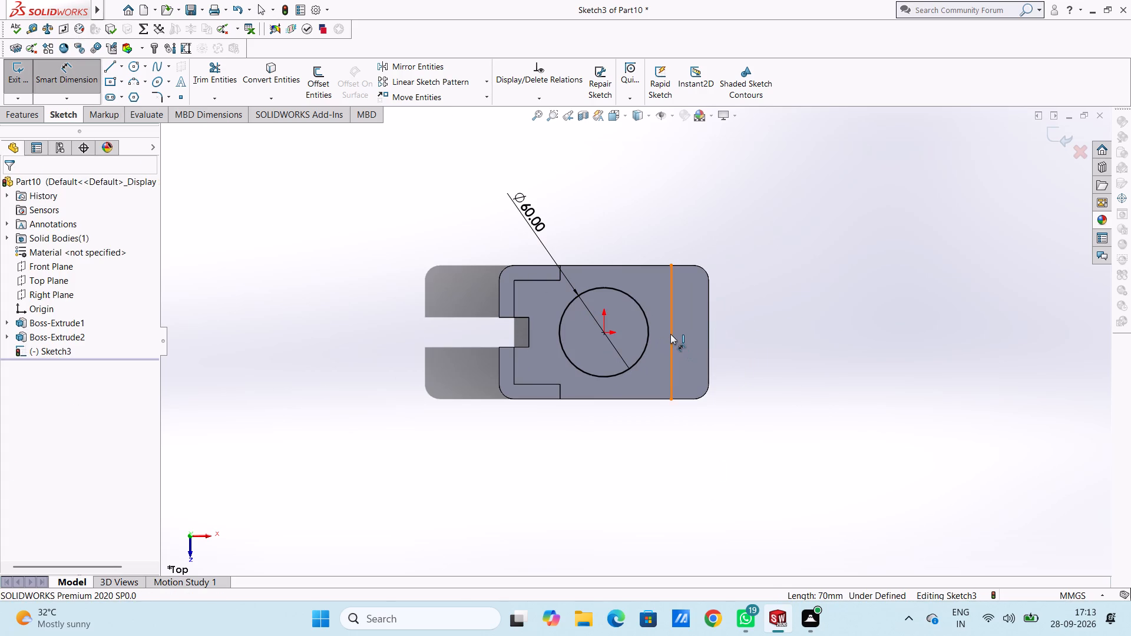
{"action": "left_click", "coordinate": [670, 334]}
{"action": "left_click", "coordinate": [884, 339]}
{"action": "left_click", "coordinate": [666, 241]}
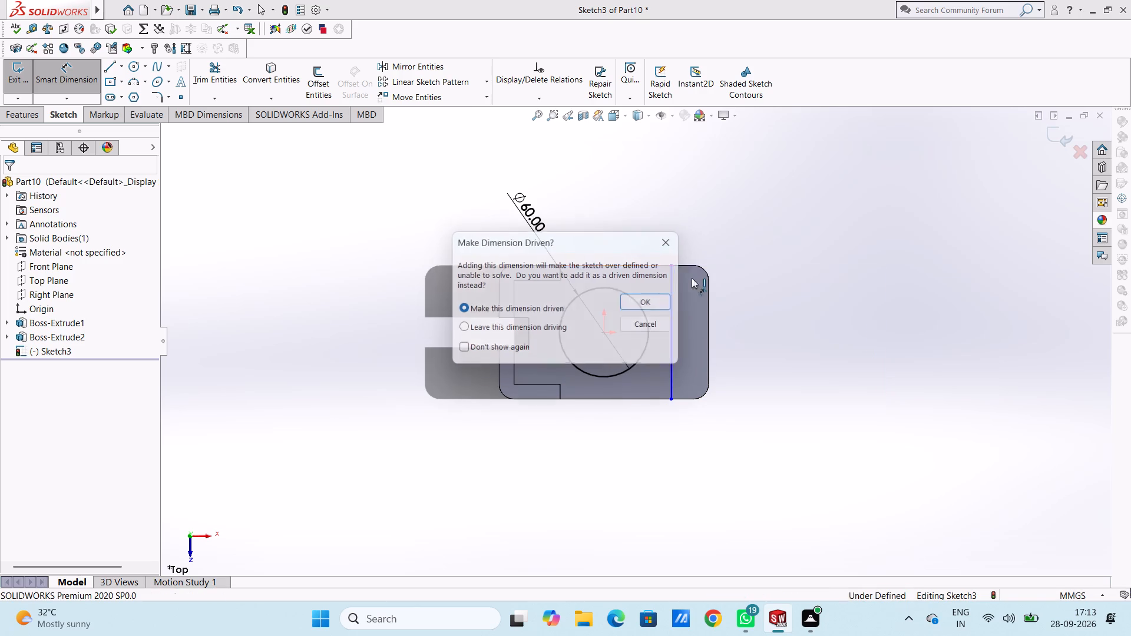
{"action": "left_click", "coordinate": [672, 300]}
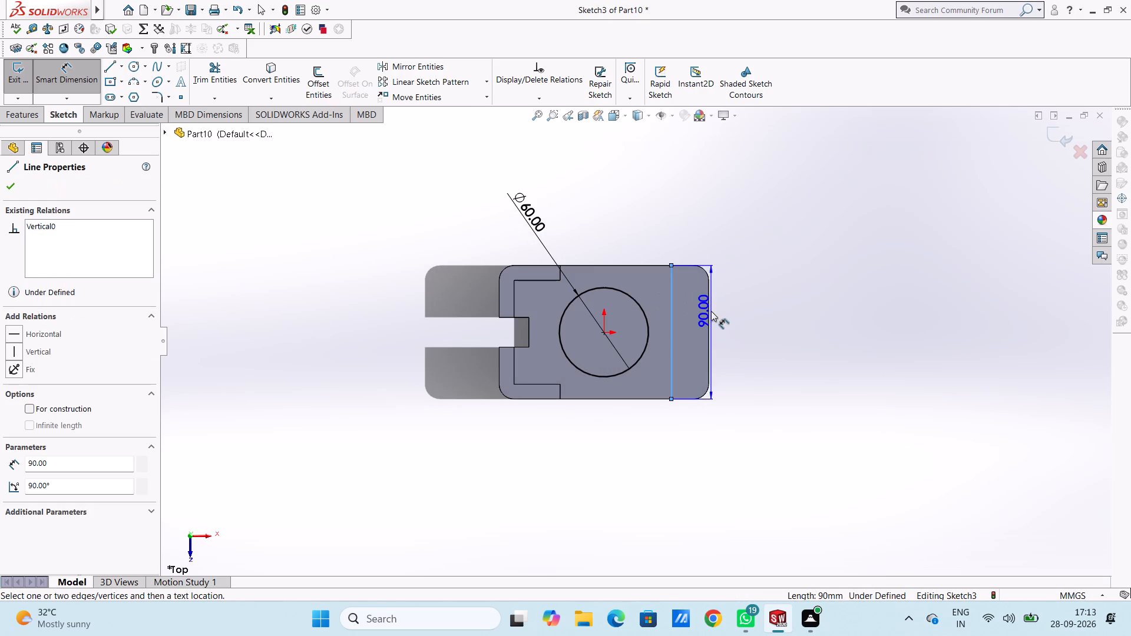
{"action": "left_click", "coordinate": [709, 311]}
{"action": "left_click", "coordinate": [689, 503]}
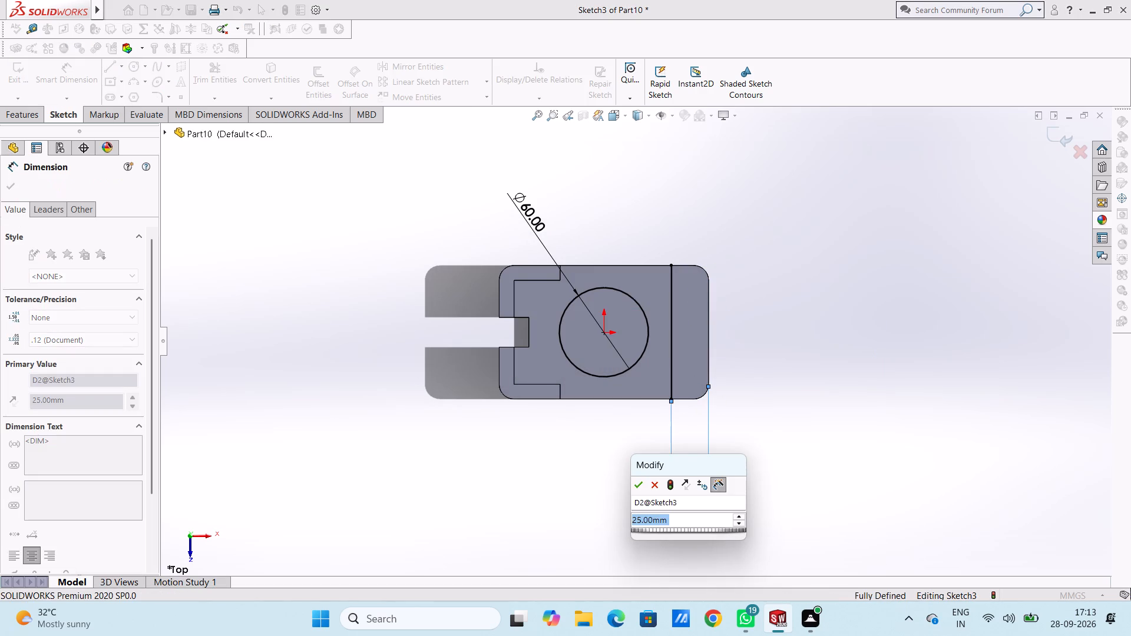
{"action": "left_click", "coordinate": [635, 490]}
{"action": "left_click", "coordinate": [596, 497]}
{"action": "key", "text": "Escape"}
{"action": "key", "text": "Escape"}
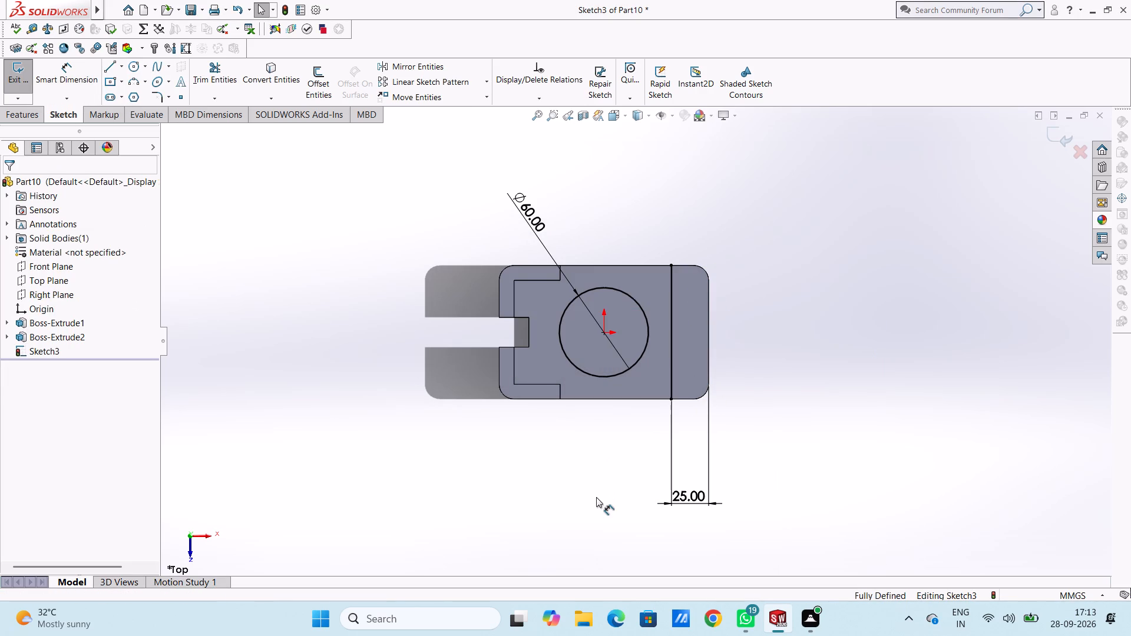
Draw a tangent line from the circle's upper left side to the upper end of the vertical line.
{"action": "scroll", "coordinate": [630, 309], "scroll_direction": "down", "scroll_amount": 2}
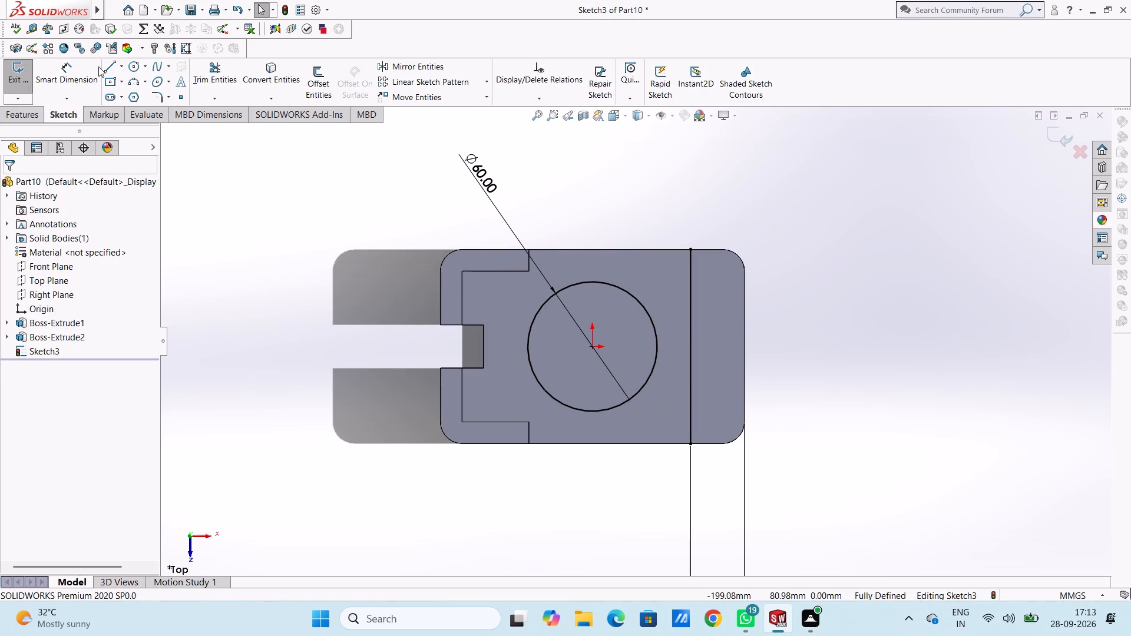
{"action": "left_click", "coordinate": [106, 64]}
{"action": "scroll", "coordinate": [598, 288], "scroll_direction": "down", "scroll_amount": 3}
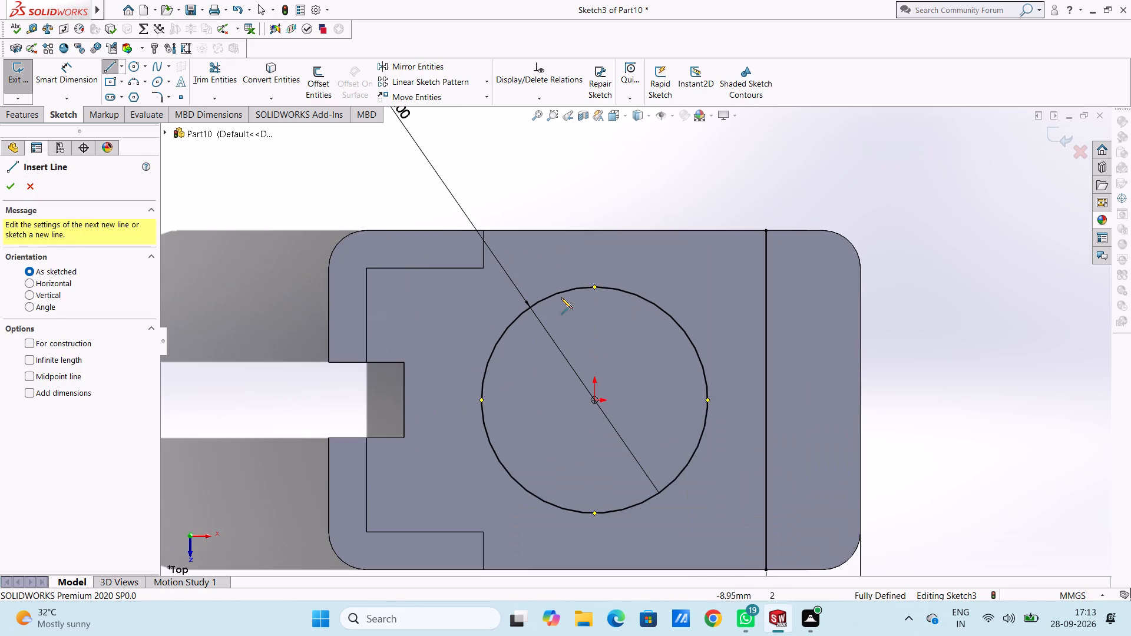
{"action": "left_click", "coordinate": [537, 301]}
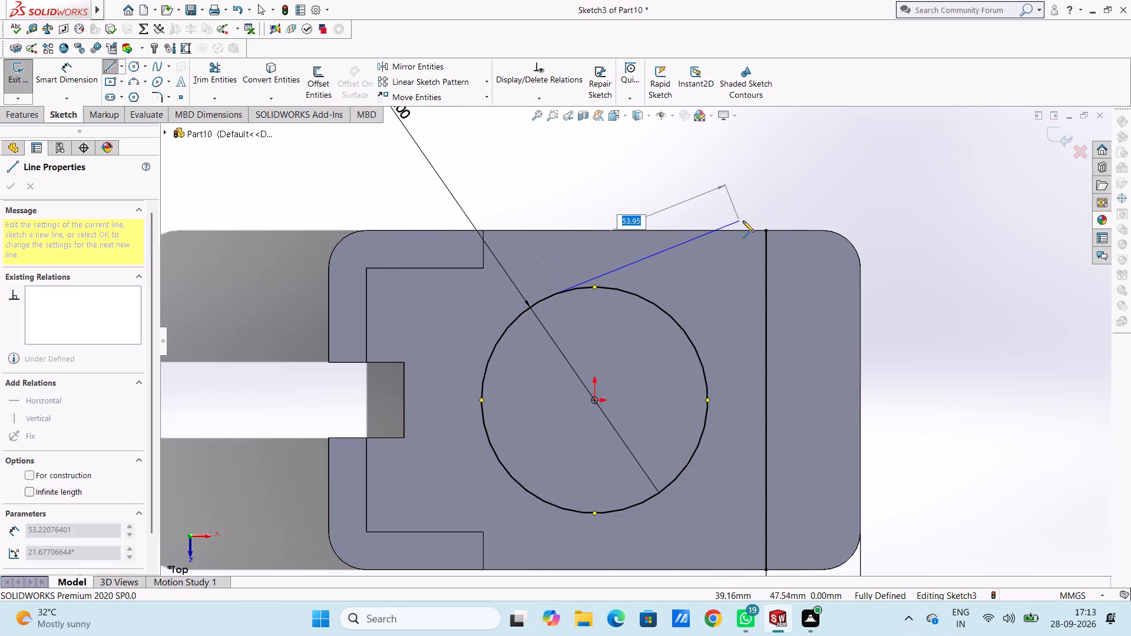
{"action": "left_click", "coordinate": [763, 228]}
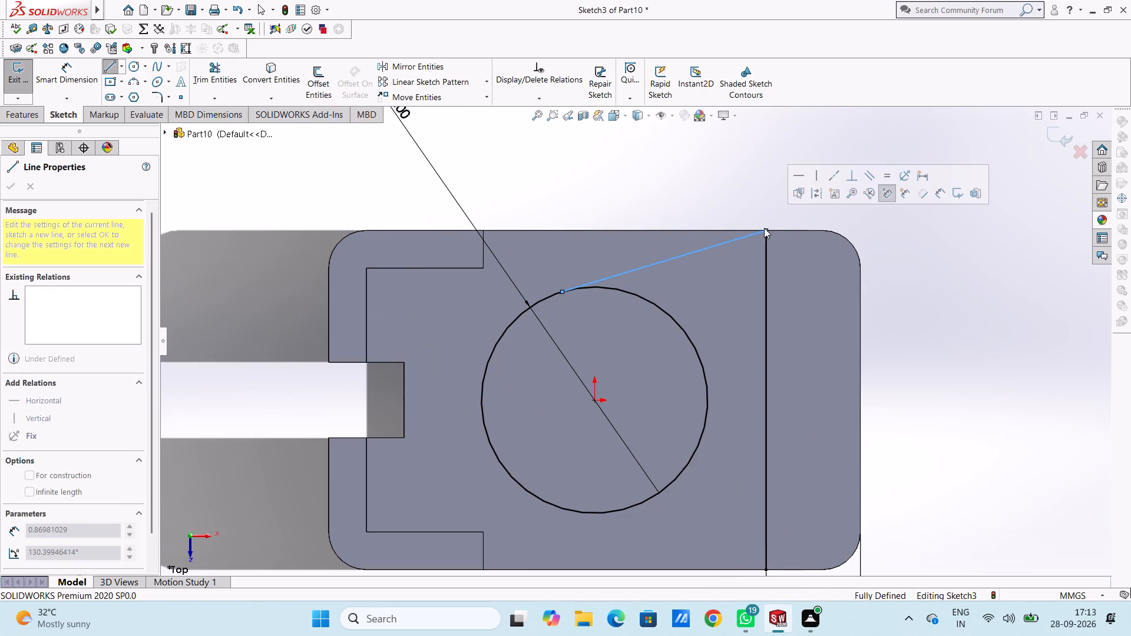
{"action": "key", "text": "Escape"}
{"action": "key", "text": "Escape"}
{"action": "scroll", "coordinate": [747, 273], "scroll_direction": "up", "scroll_amount": 3}
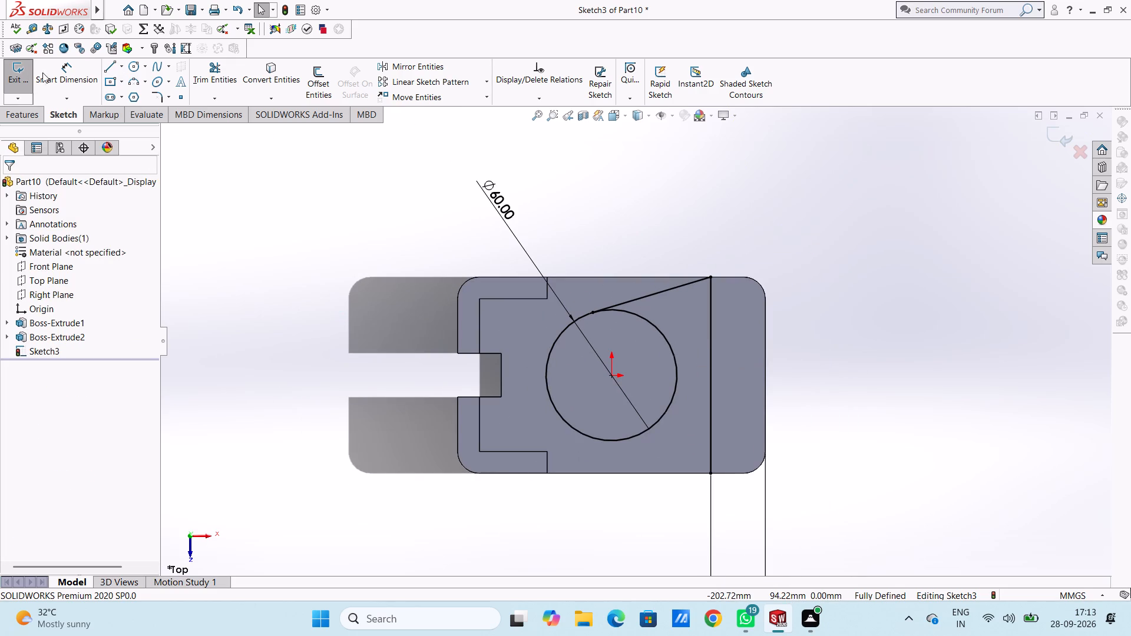
Draw a matching tangent line about 57 mm long from the circle's lower left side to the vertical line's lower end.
{"action": "left_click", "coordinate": [103, 69]}
{"action": "scroll", "coordinate": [677, 515], "scroll_direction": "down", "scroll_amount": 2}
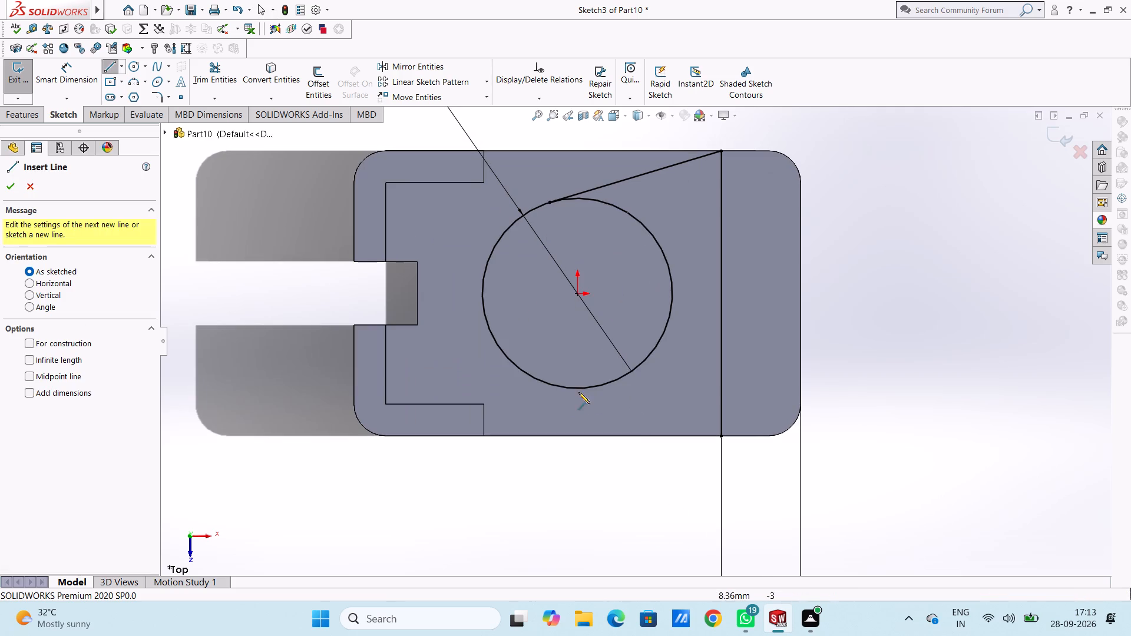
{"action": "left_click", "coordinate": [549, 385]}
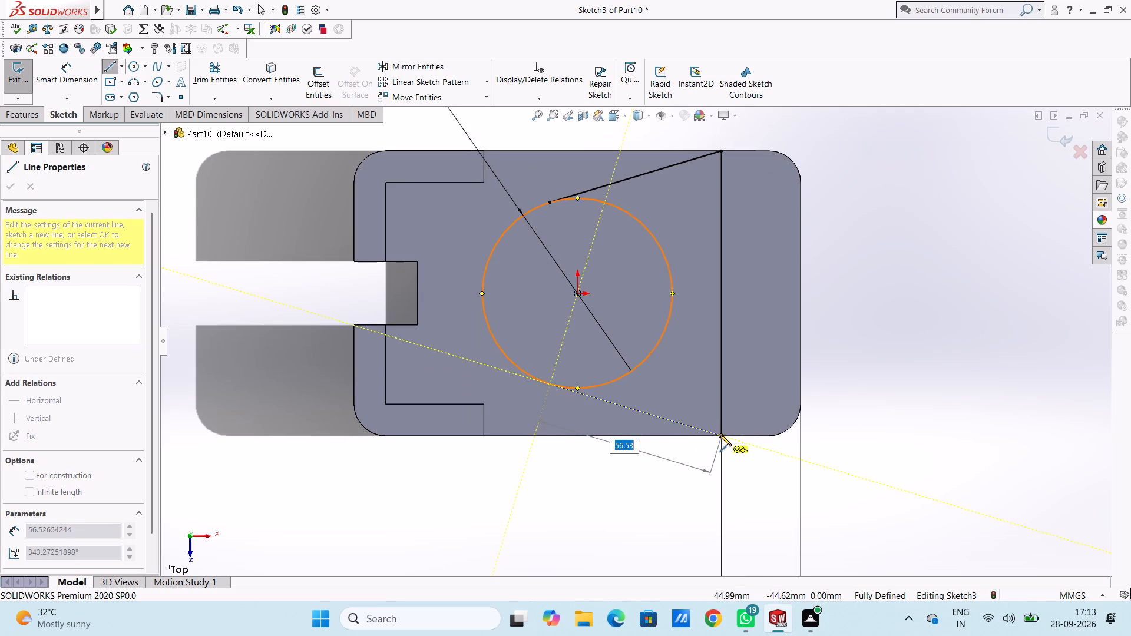
{"action": "left_click", "coordinate": [720, 435]}
{"action": "key", "text": "Escape"}
{"action": "key", "text": "Escape"}
{"action": "key", "text": "Escape"}
{"action": "key", "text": "Escape"}
{"action": "scroll", "coordinate": [720, 437], "scroll_direction": "up", "scroll_amount": 4}
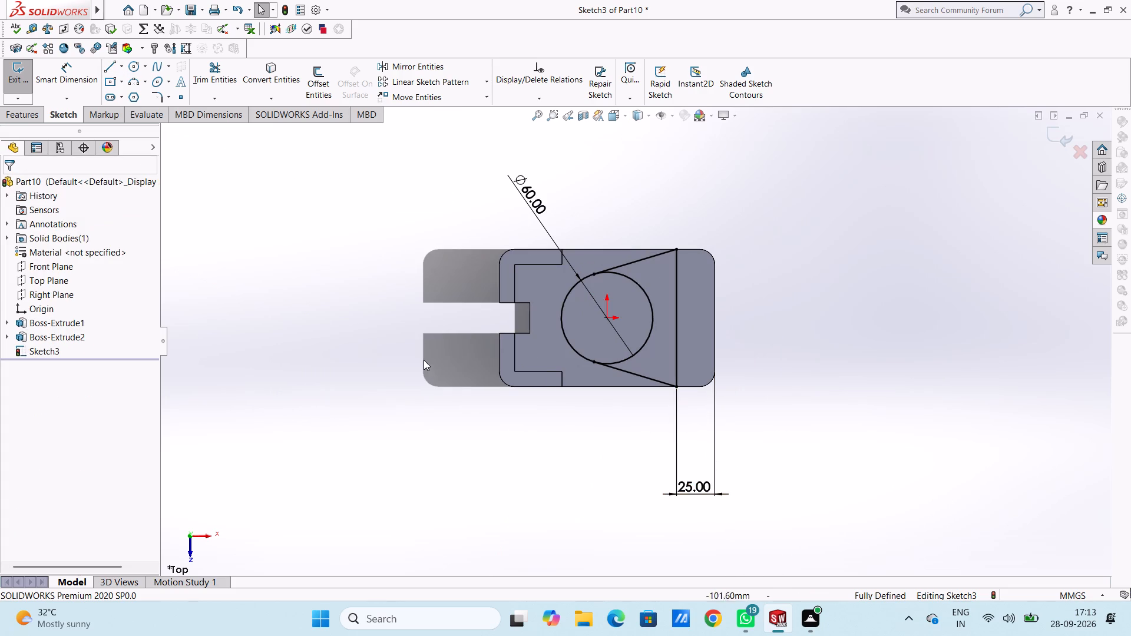
Trim away the circle's right-hand arc between the two tangent lines.
{"action": "left_click", "coordinate": [204, 78]}
{"action": "left_click", "coordinate": [644, 294]}
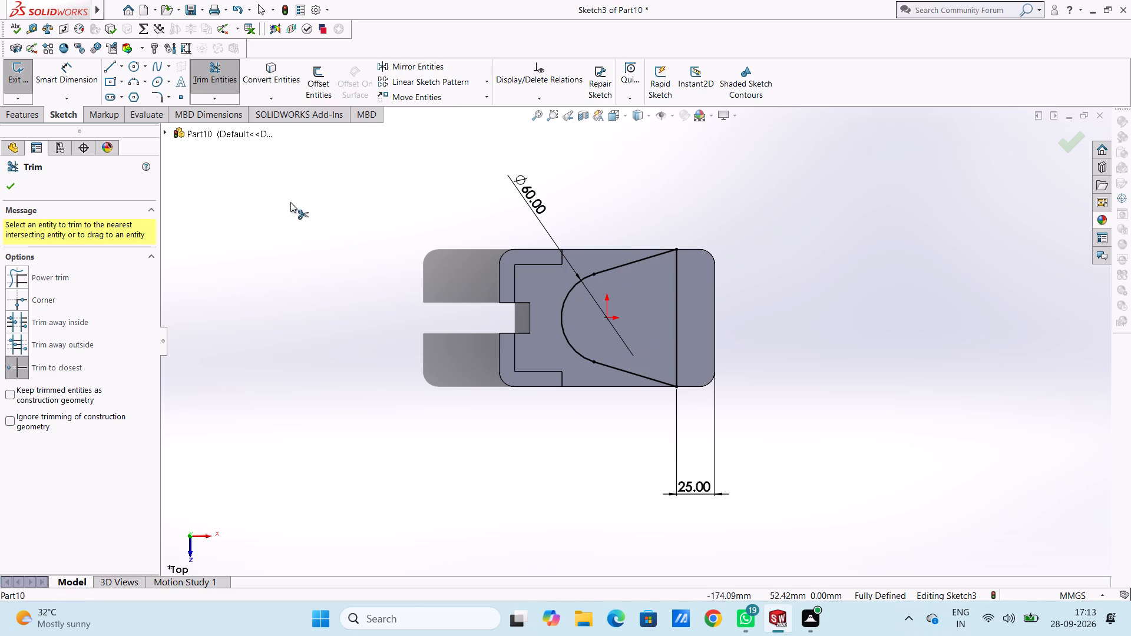
{"action": "left_click", "coordinate": [8, 188]}
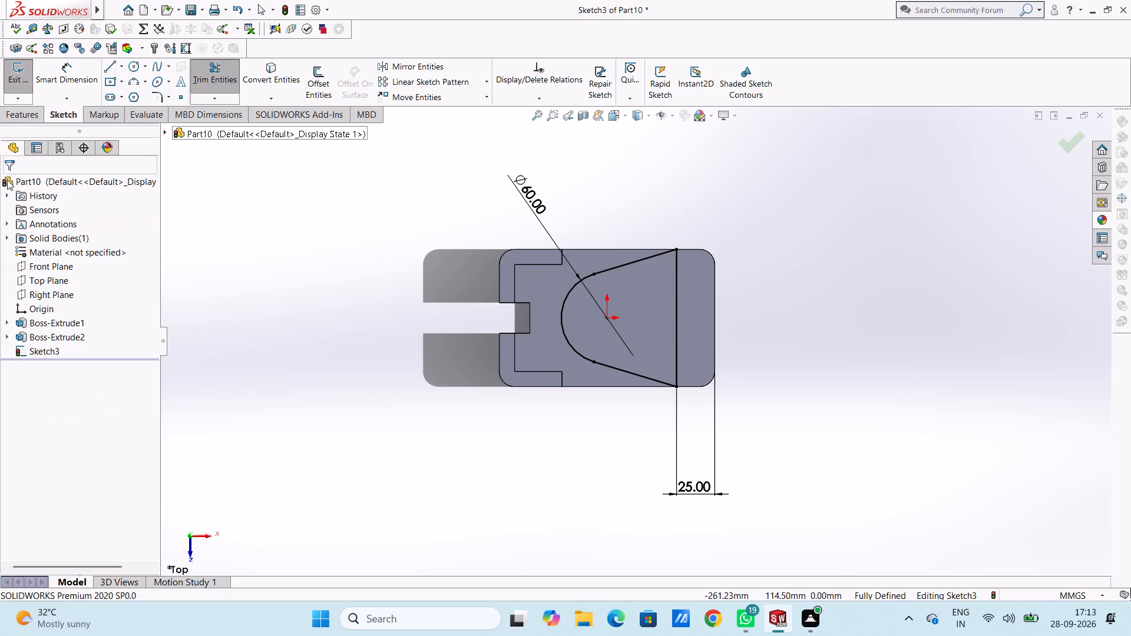
Extrude the closed teardrop-shaped profile 40 mm upward as a blind boss merged with the plate.
{"action": "left_click", "coordinate": [19, 111]}
{"action": "left_click", "coordinate": [20, 80]}
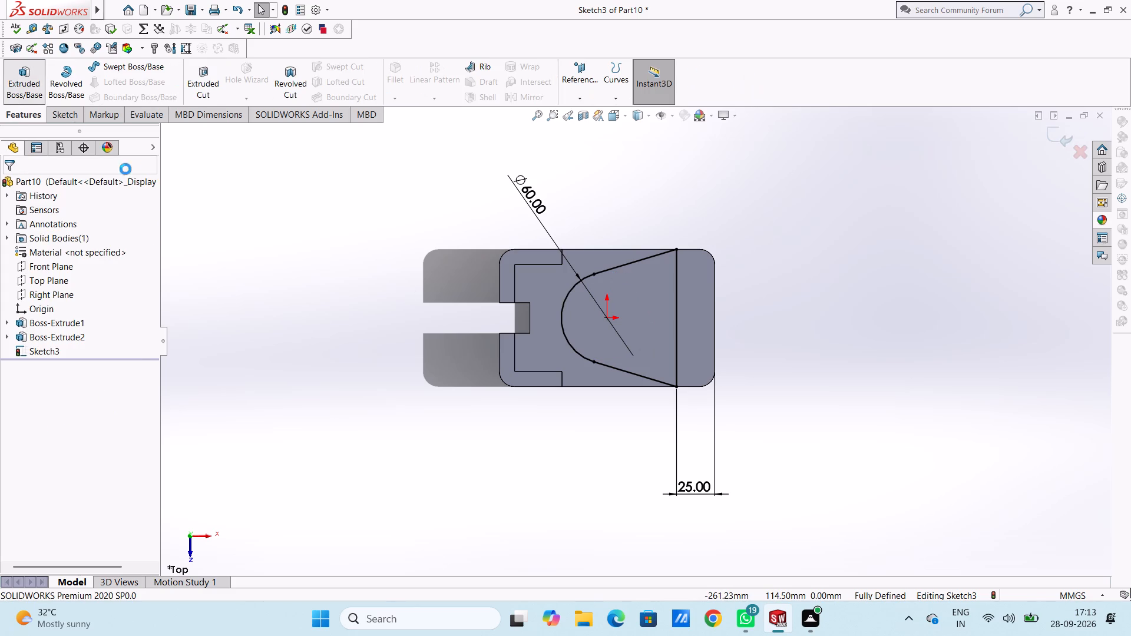
{"action": "middle_click_drag", "start_coordinate": [316, 390], "coordinate": [368, 237]}
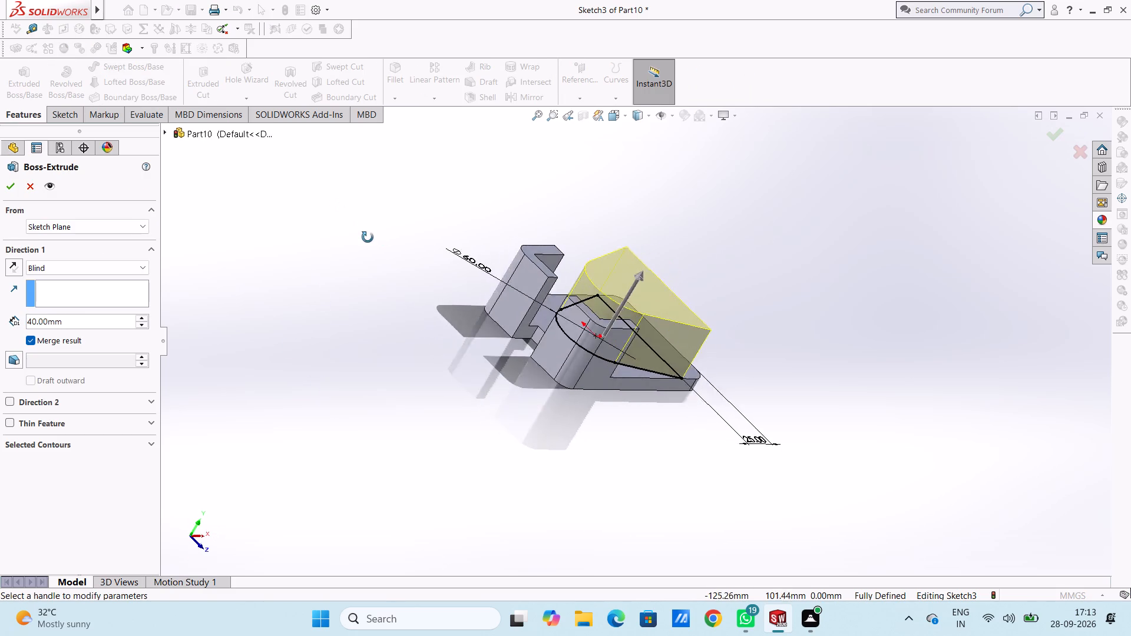
{"action": "middle_click_drag", "start_coordinate": [368, 237], "coordinate": [341, 226]}
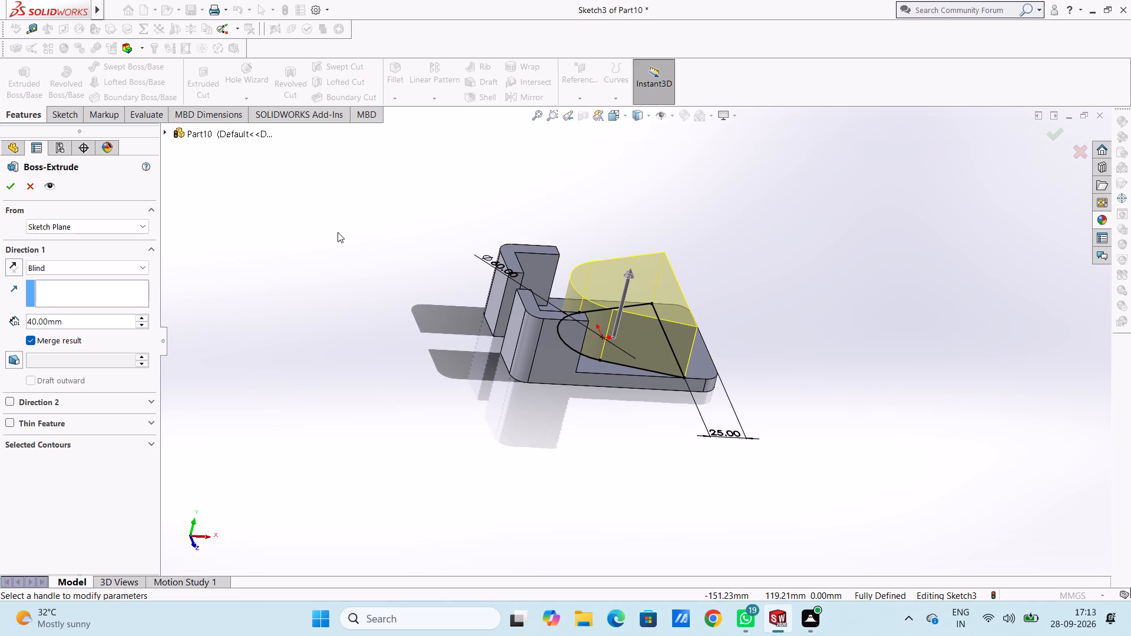
{"action": "left_click", "coordinate": [11, 187]}
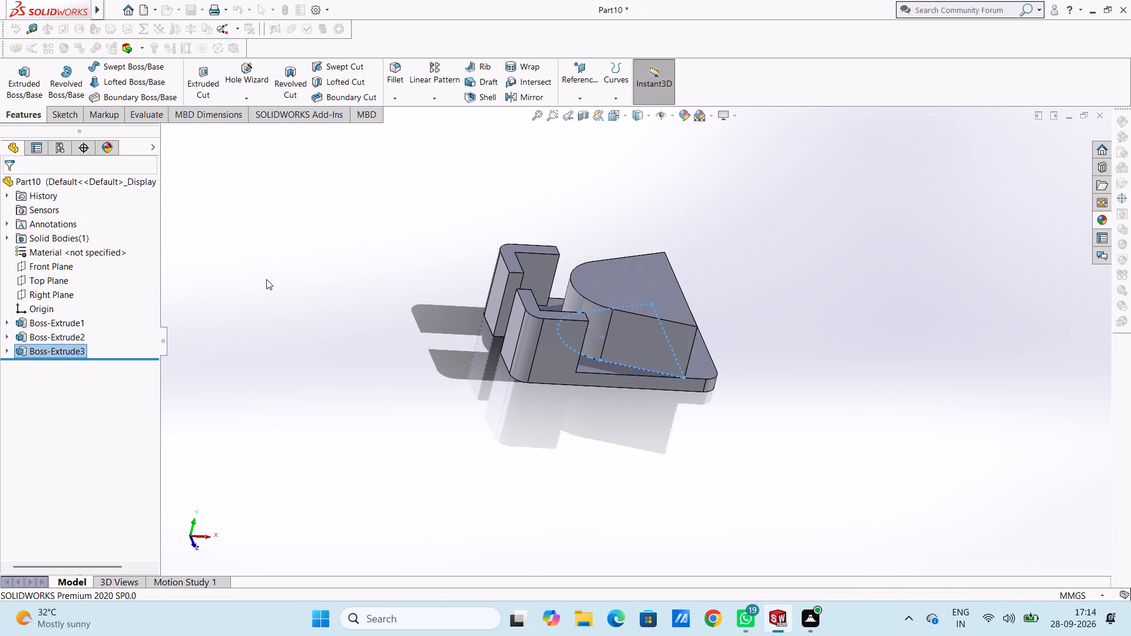
{"action": "left_click", "coordinate": [266, 279]}
Start a sketch on the top face of the teardrop-shaped boss, viewed from the top.
{"action": "key", "text": "ctrl+5"}
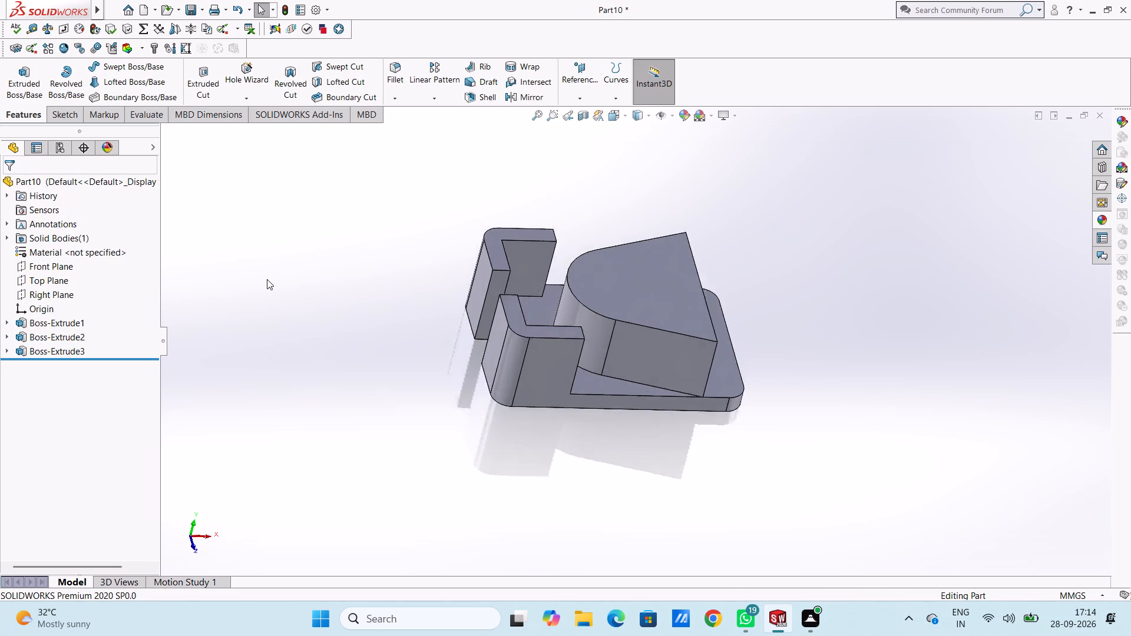
{"action": "scroll", "coordinate": [313, 286], "scroll_direction": "up", "scroll_amount": 4}
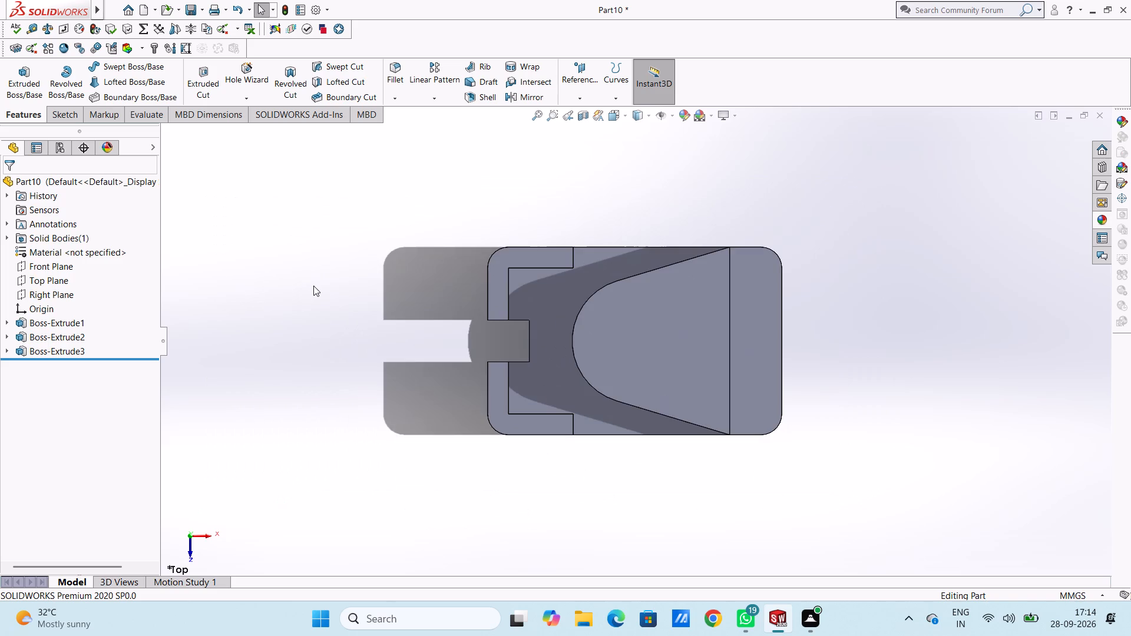
{"action": "left_click", "coordinate": [660, 348]}
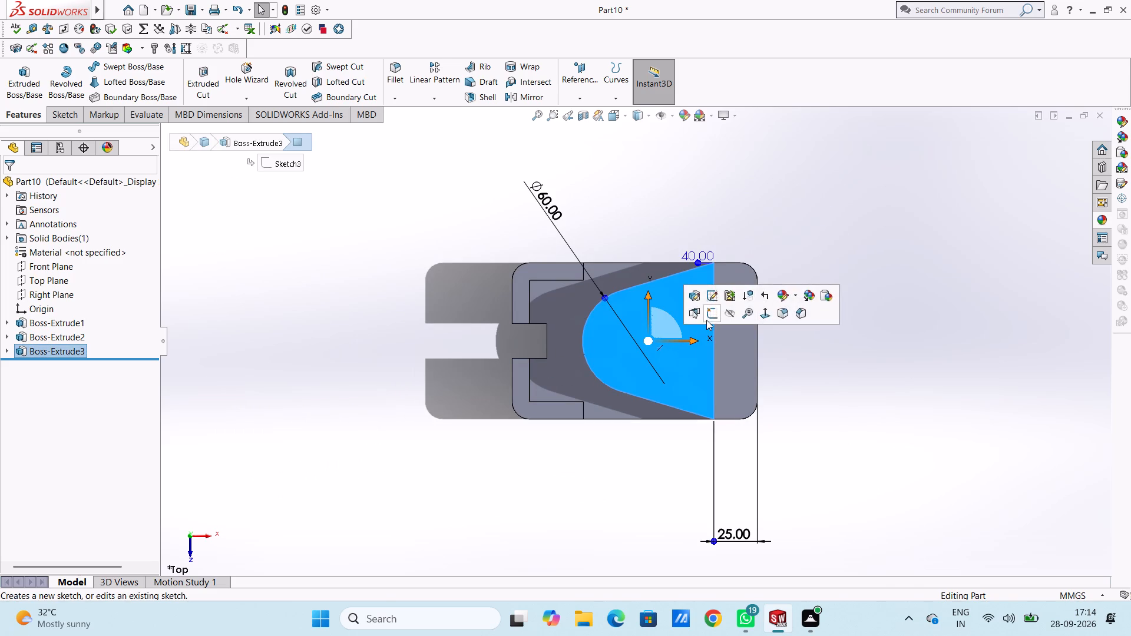
{"action": "left_click", "coordinate": [707, 317]}
{"action": "left_click", "coordinate": [702, 229]}
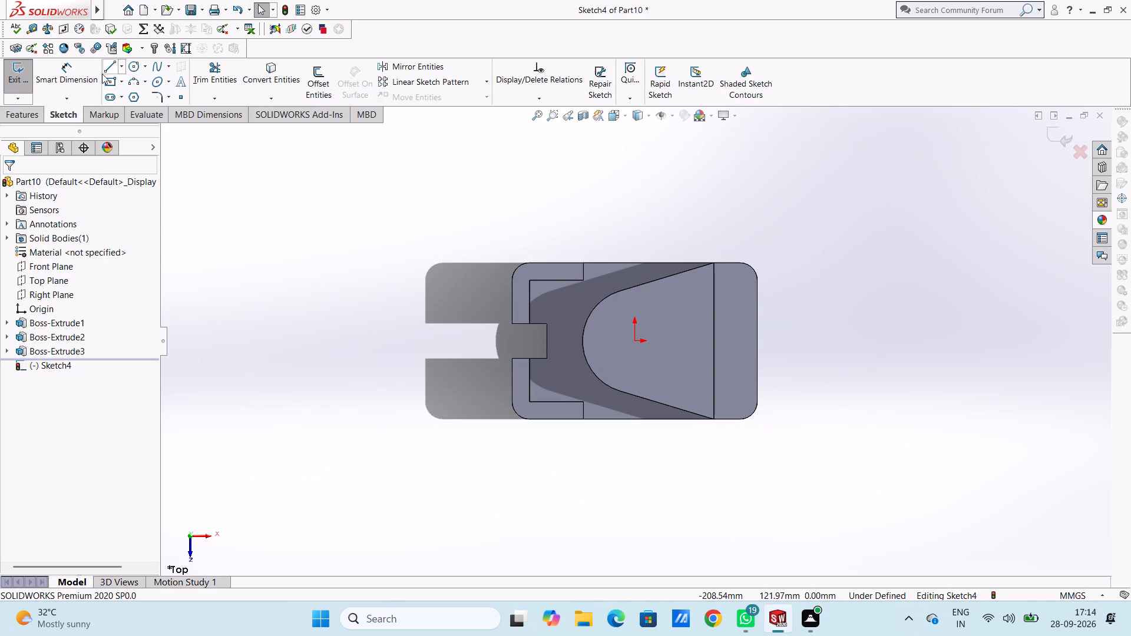
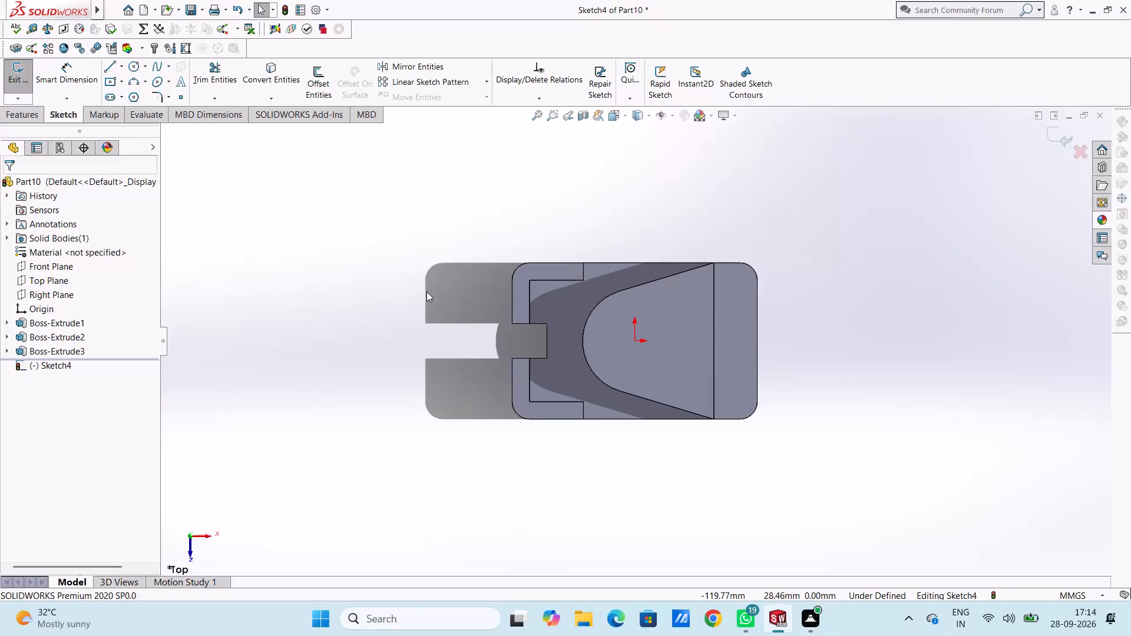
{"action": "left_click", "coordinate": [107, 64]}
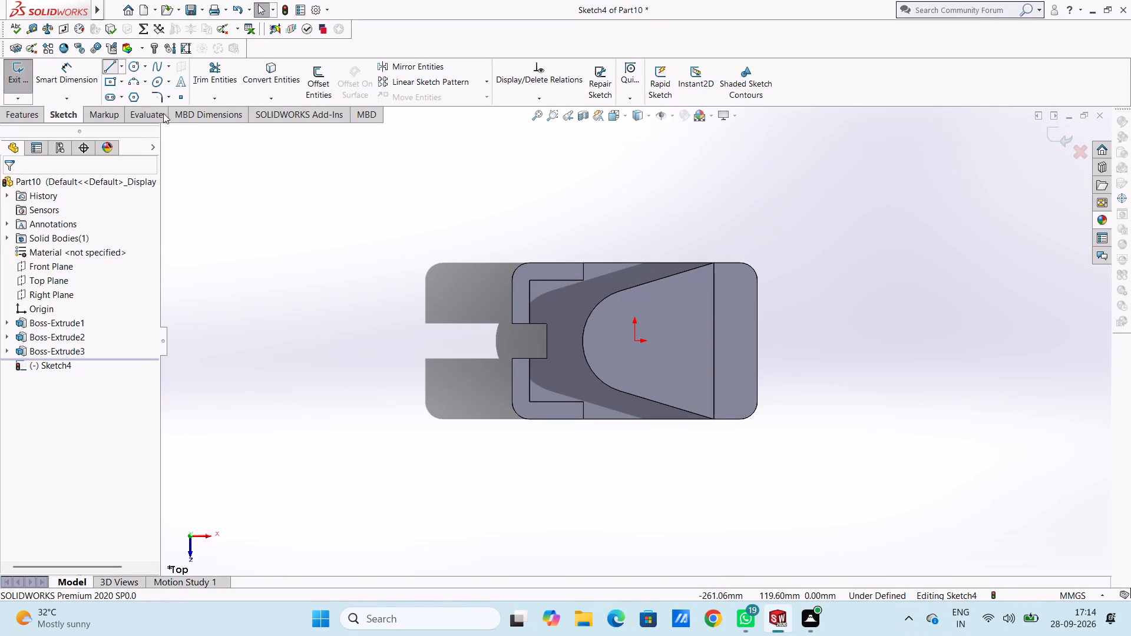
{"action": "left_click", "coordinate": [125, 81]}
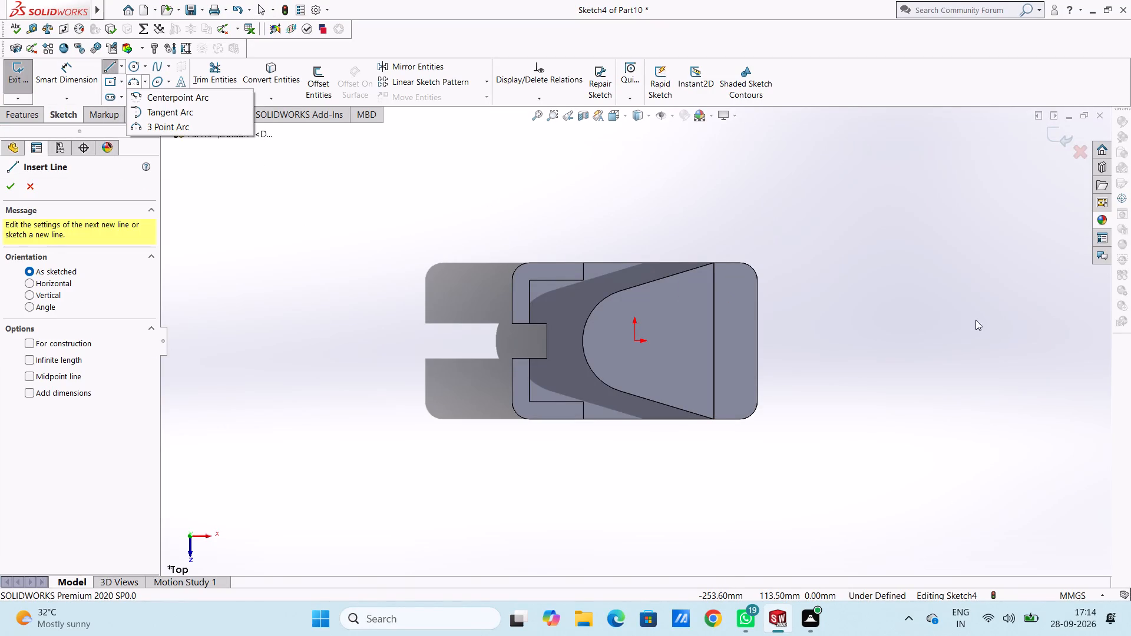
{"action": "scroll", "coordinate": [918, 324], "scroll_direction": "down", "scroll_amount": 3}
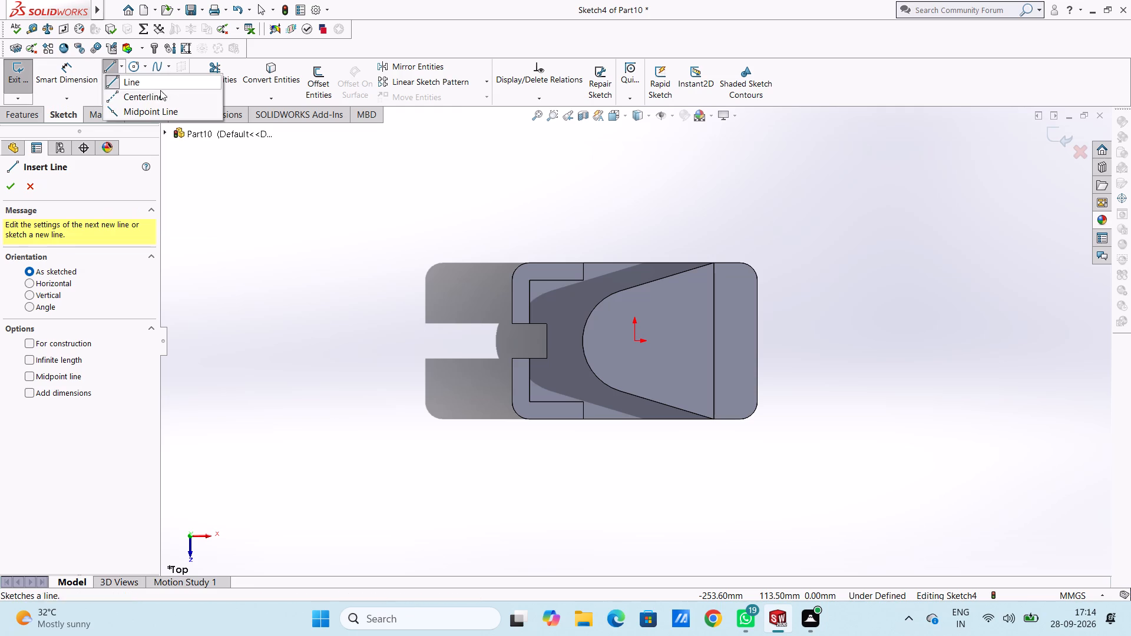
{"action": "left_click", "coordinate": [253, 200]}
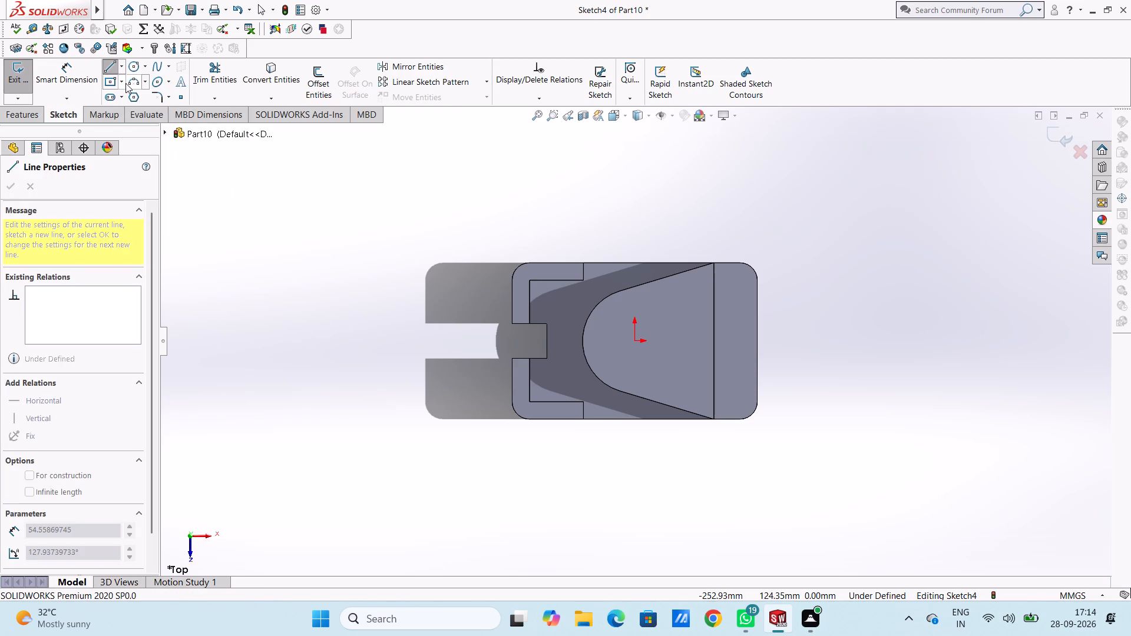
Draw 10 mm radius three-point arcs over the plate's two rounded right-hand corners.
{"action": "left_click", "coordinate": [133, 84]}
{"action": "scroll", "coordinate": [834, 307], "scroll_direction": "down", "scroll_amount": 4}
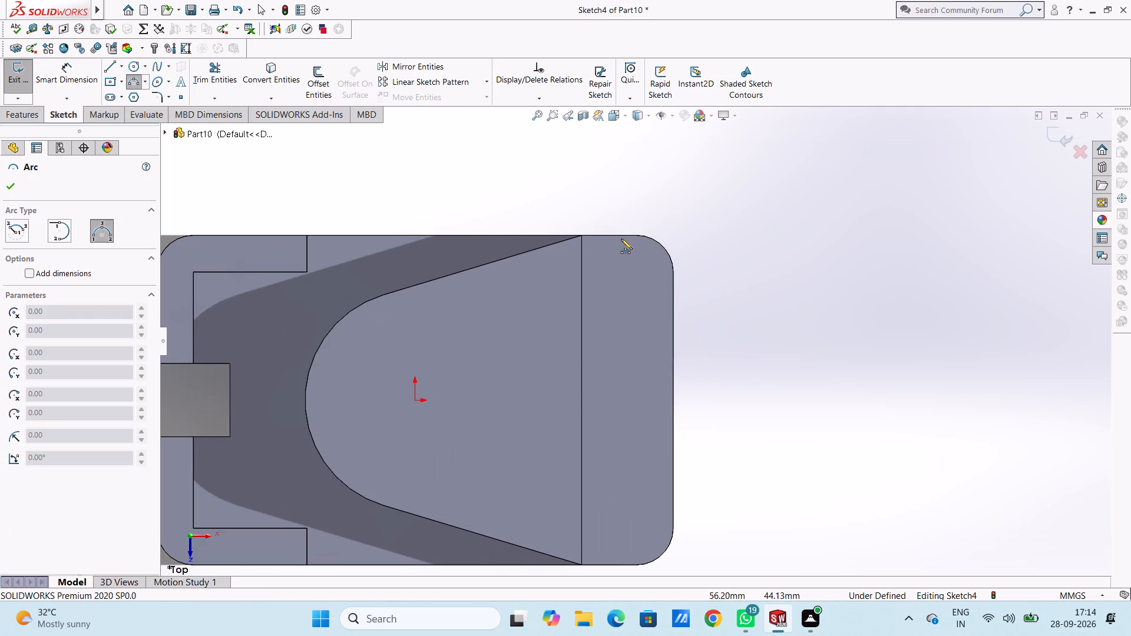
{"action": "left_click", "coordinate": [636, 236]}
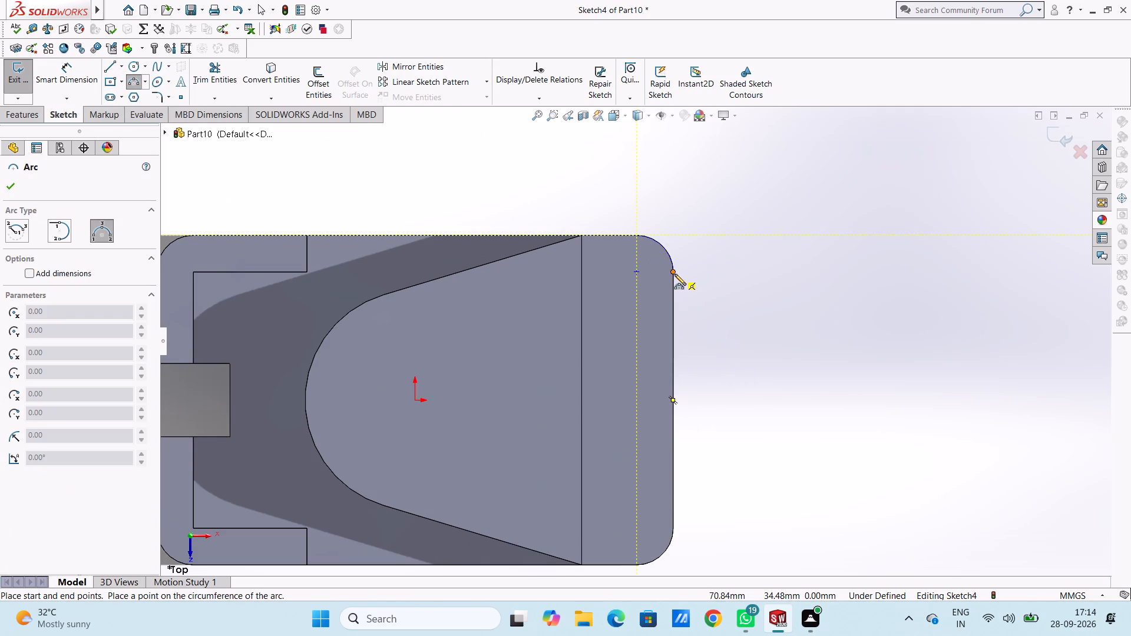
{"action": "left_click", "coordinate": [674, 274]}
{"action": "left_click", "coordinate": [668, 257]}
{"action": "scroll", "coordinate": [655, 429], "scroll_direction": "up", "scroll_amount": 3}
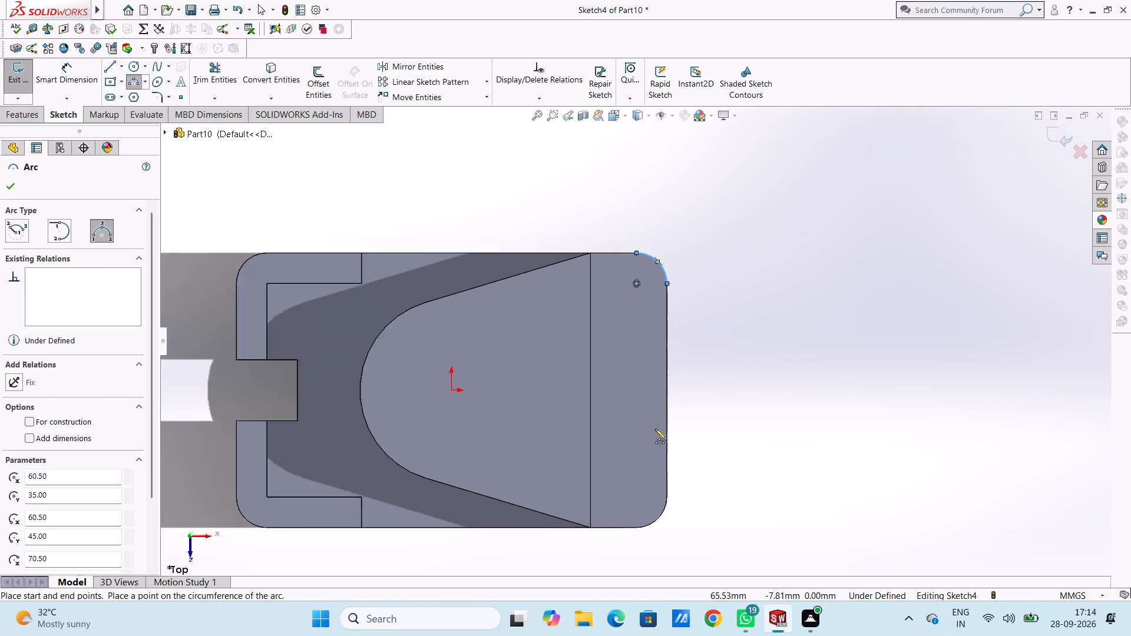
{"action": "scroll", "coordinate": [655, 429], "scroll_direction": "up", "scroll_amount": 1}
{"action": "scroll", "coordinate": [647, 495], "scroll_direction": "down", "scroll_amount": 4}
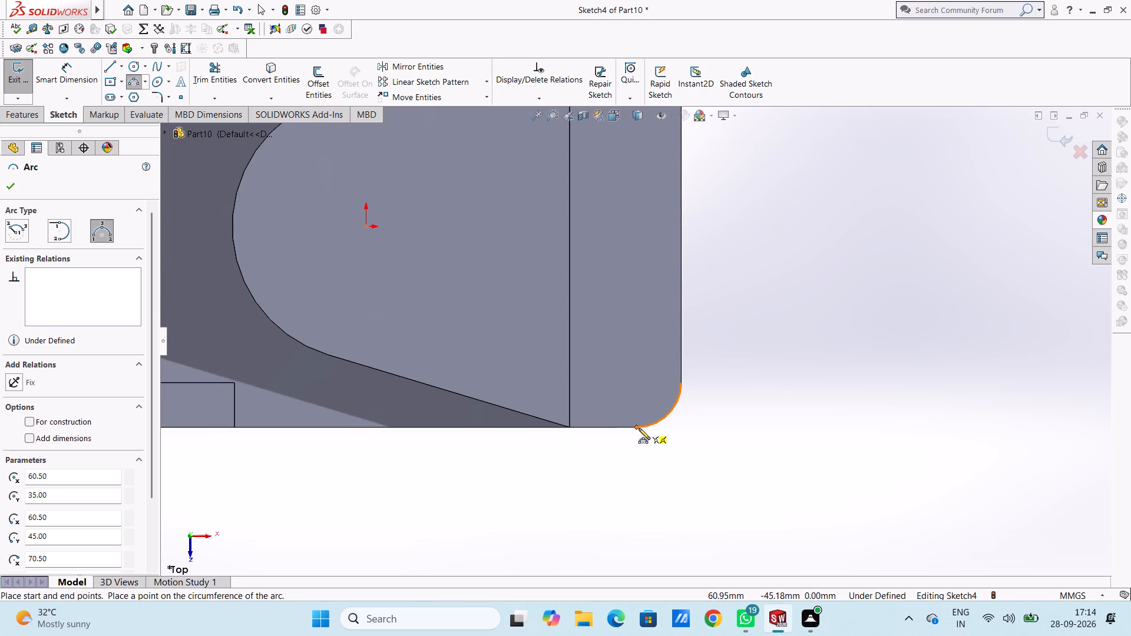
{"action": "left_click", "coordinate": [639, 428]}
{"action": "left_click", "coordinate": [680, 381]}
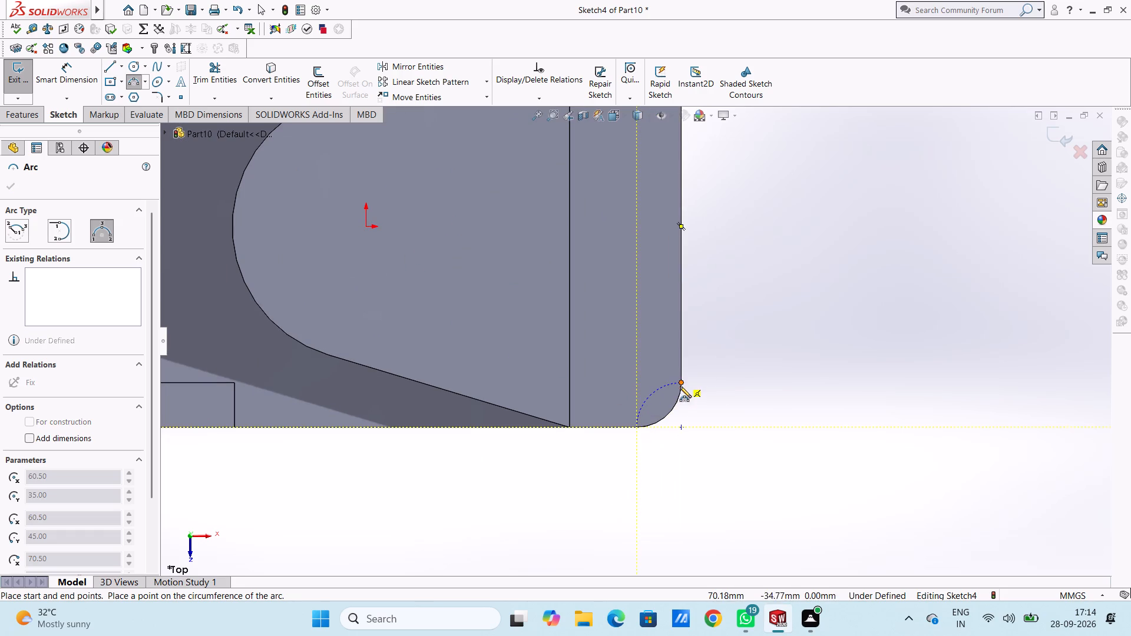
{"action": "left_click", "coordinate": [673, 413]}
{"action": "key", "text": "Escape"}
{"action": "key", "text": "Escape"}
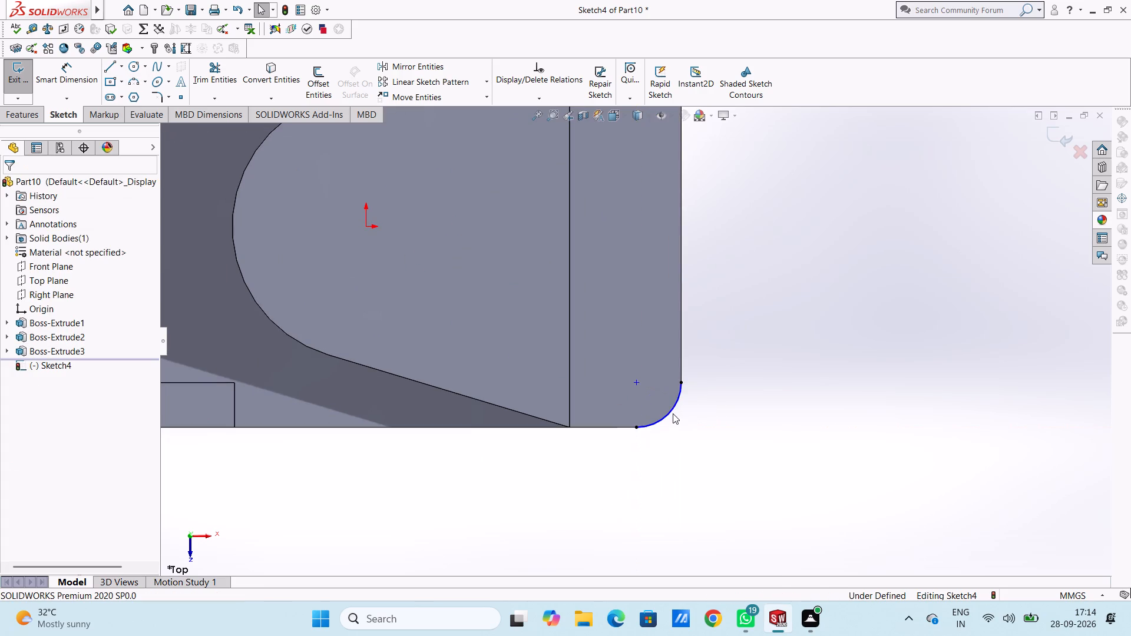
Close the profile with two 15 mm horizontal lines, a 70 mm vertical line between the arcs, and a vertical line along the boss's straight edge.
{"action": "scroll", "coordinate": [673, 413], "scroll_direction": "up", "scroll_amount": 3}
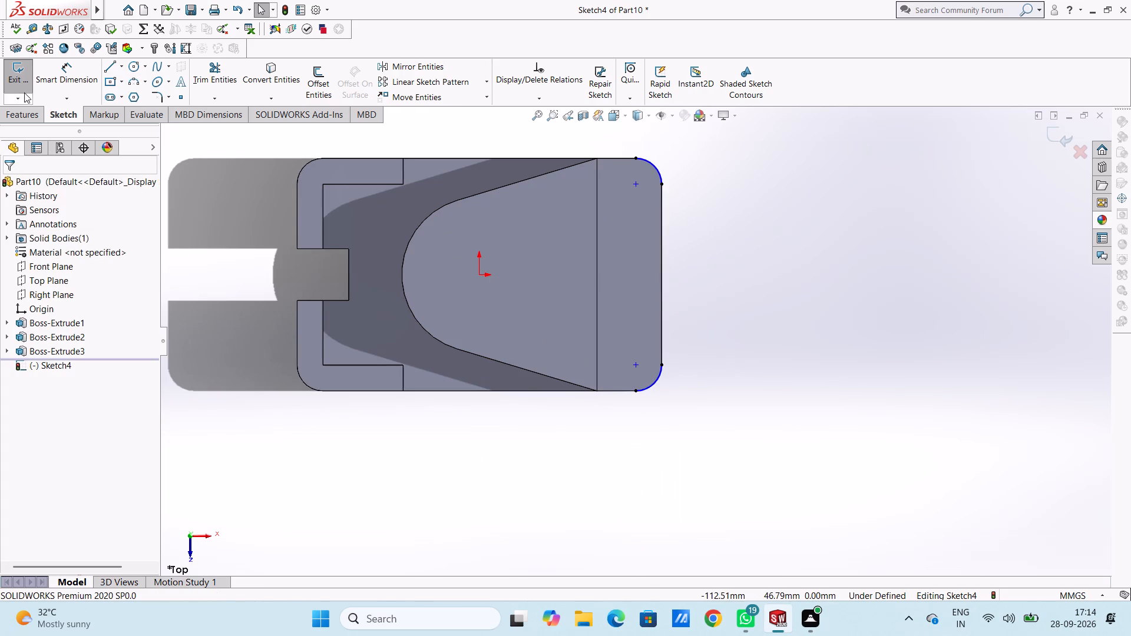
{"action": "left_click", "coordinate": [105, 68]}
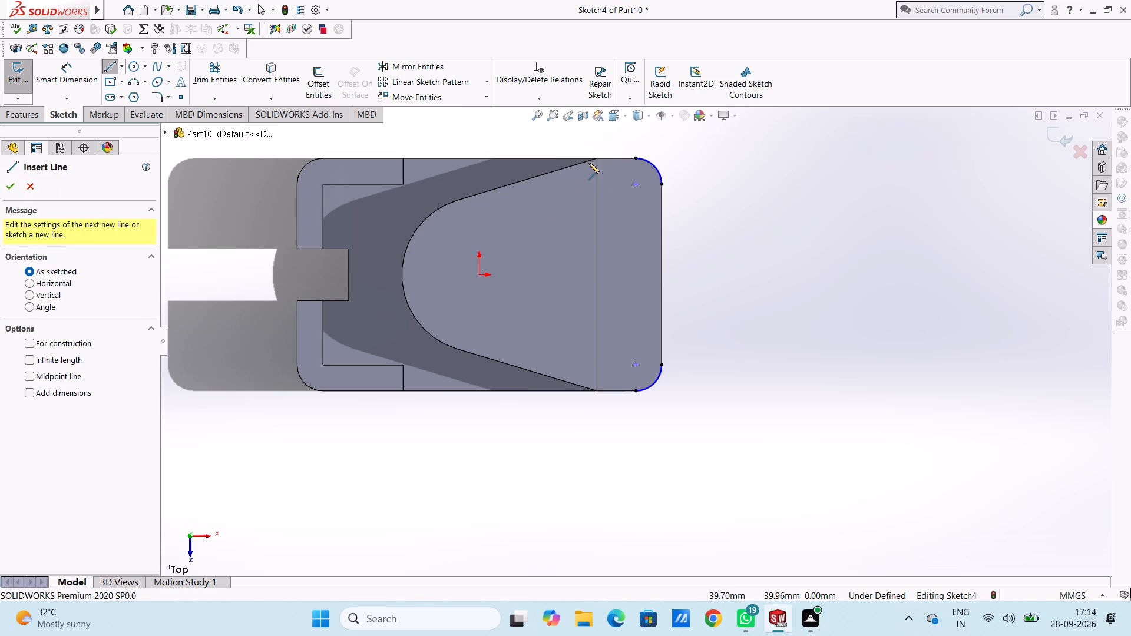
{"action": "left_click", "coordinate": [597, 158]}
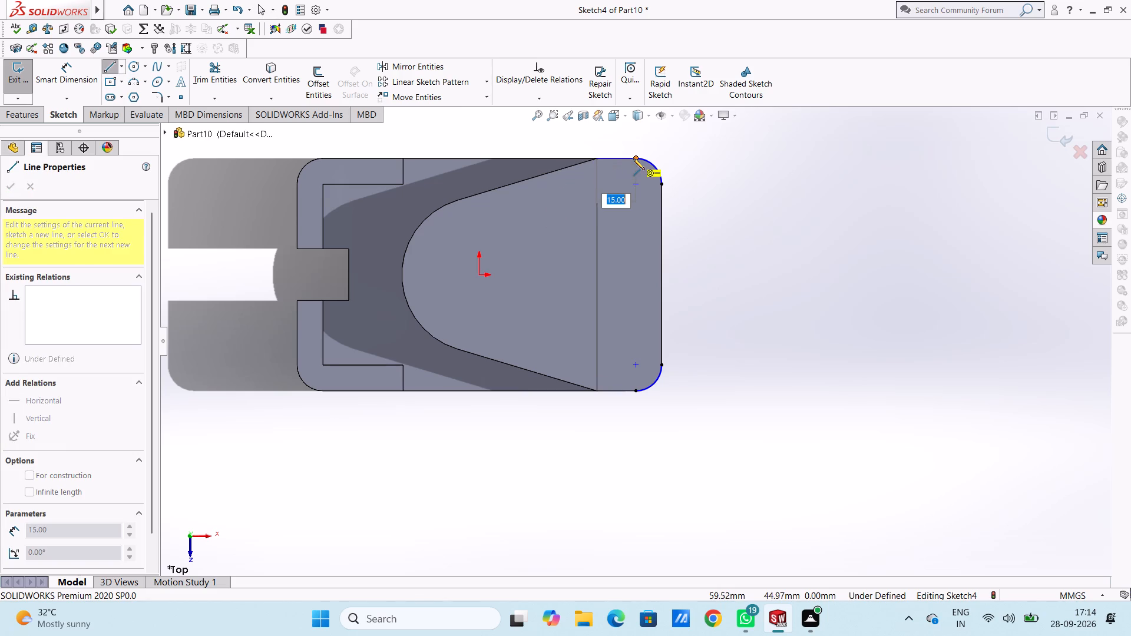
{"action": "left_click", "coordinate": [633, 158]}
{"action": "left_click", "coordinate": [663, 184]}
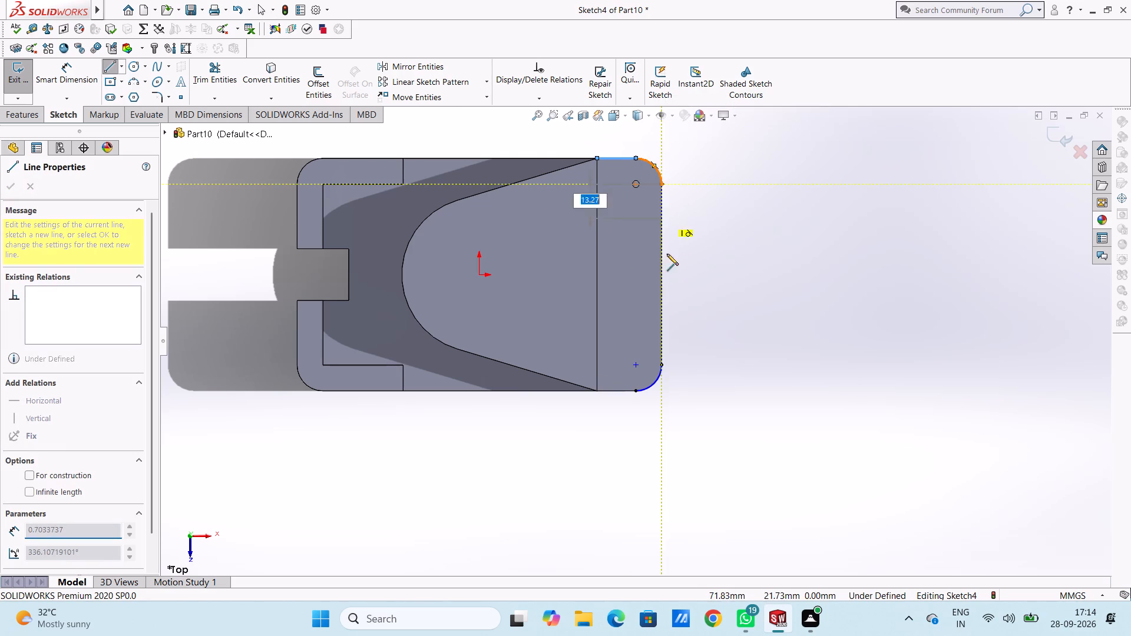
{"action": "left_click", "coordinate": [663, 365]}
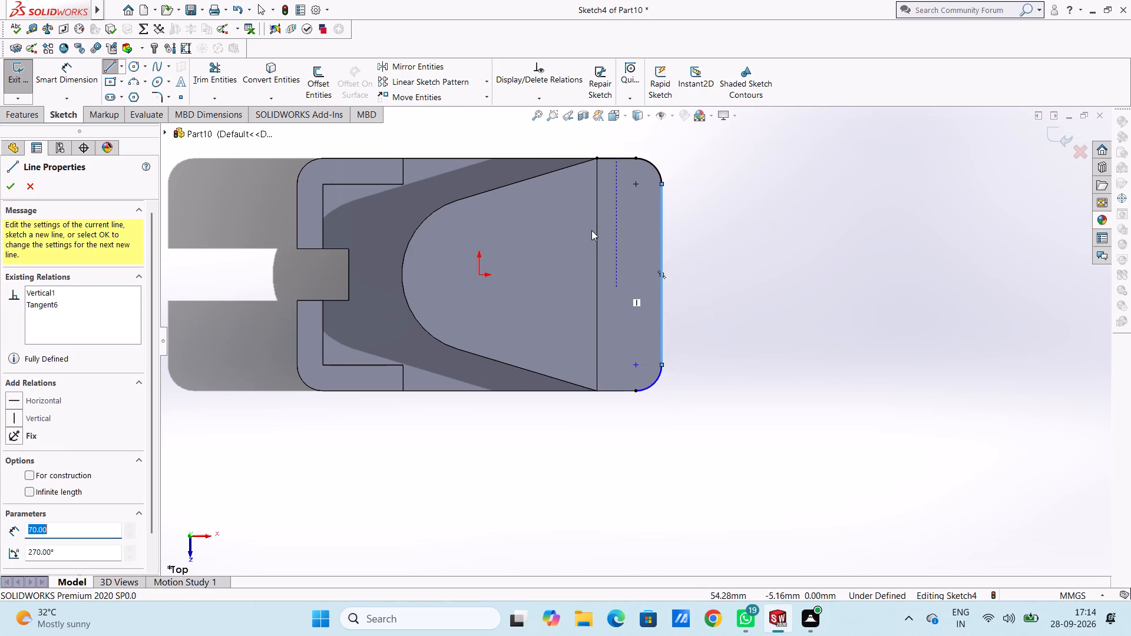
{"action": "left_click", "coordinate": [596, 159]}
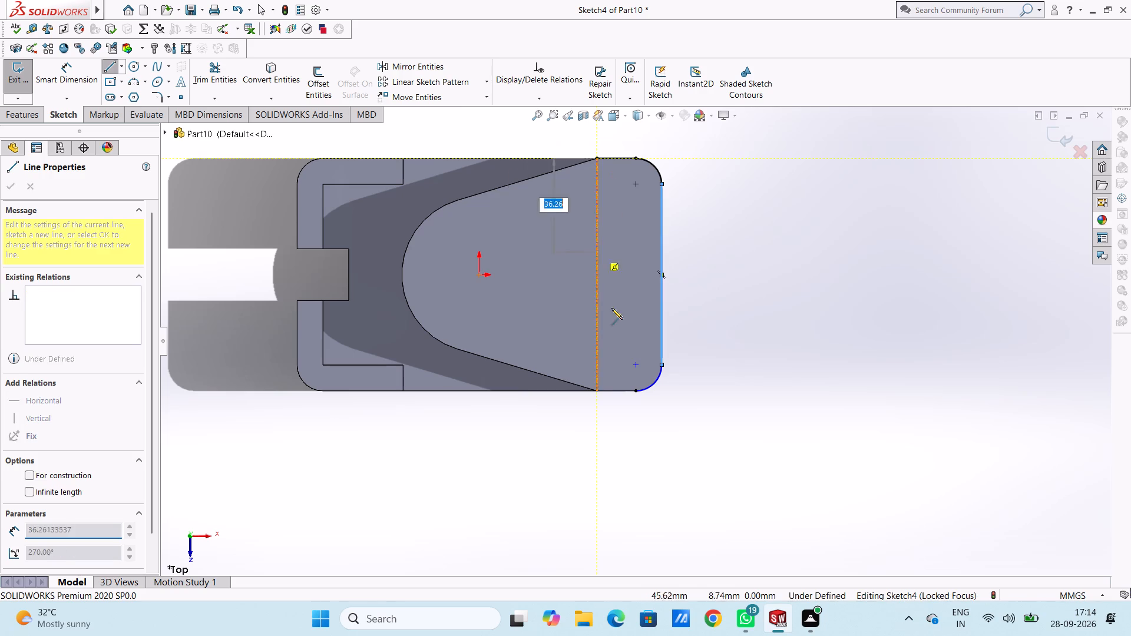
{"action": "left_click", "coordinate": [596, 393]}
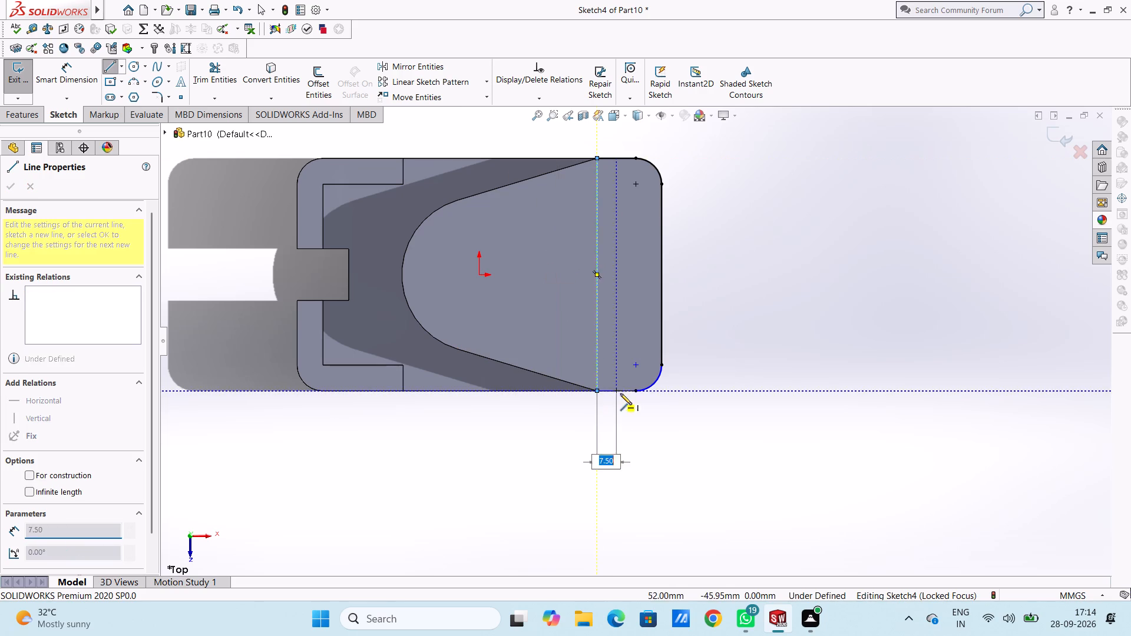
{"action": "left_click", "coordinate": [636, 393]}
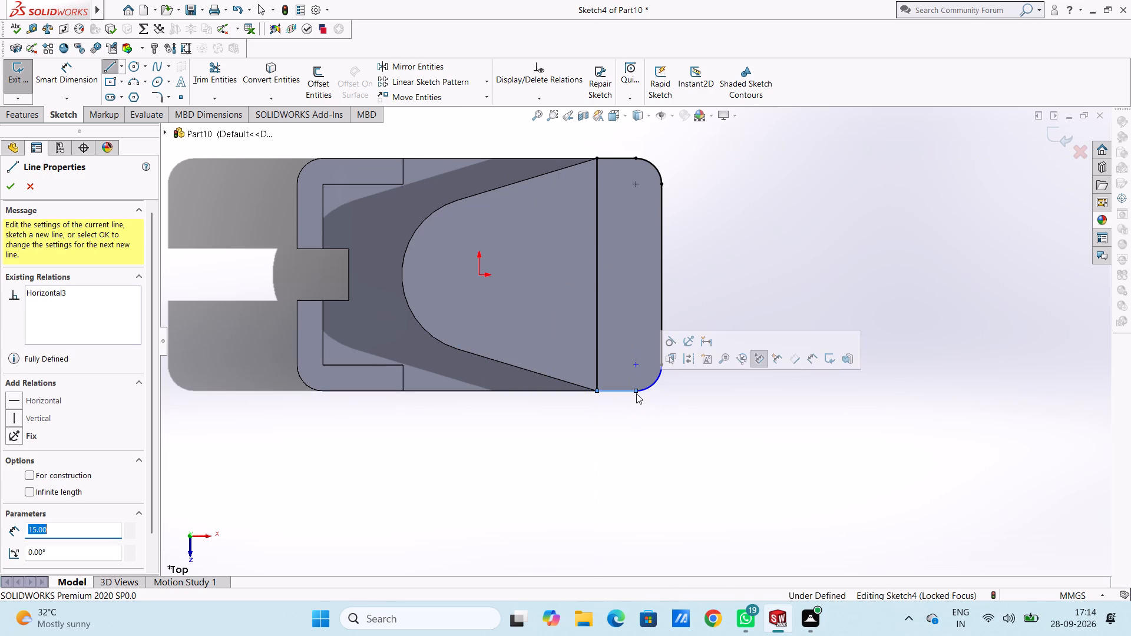
{"action": "key", "text": "Escape"}
{"action": "key", "text": "Escape"}
{"action": "key", "text": "Escape"}
Dimension the lower corner arc's radius as 10 mm.
{"action": "scroll", "coordinate": [636, 393], "scroll_direction": "up", "scroll_amount": 6}
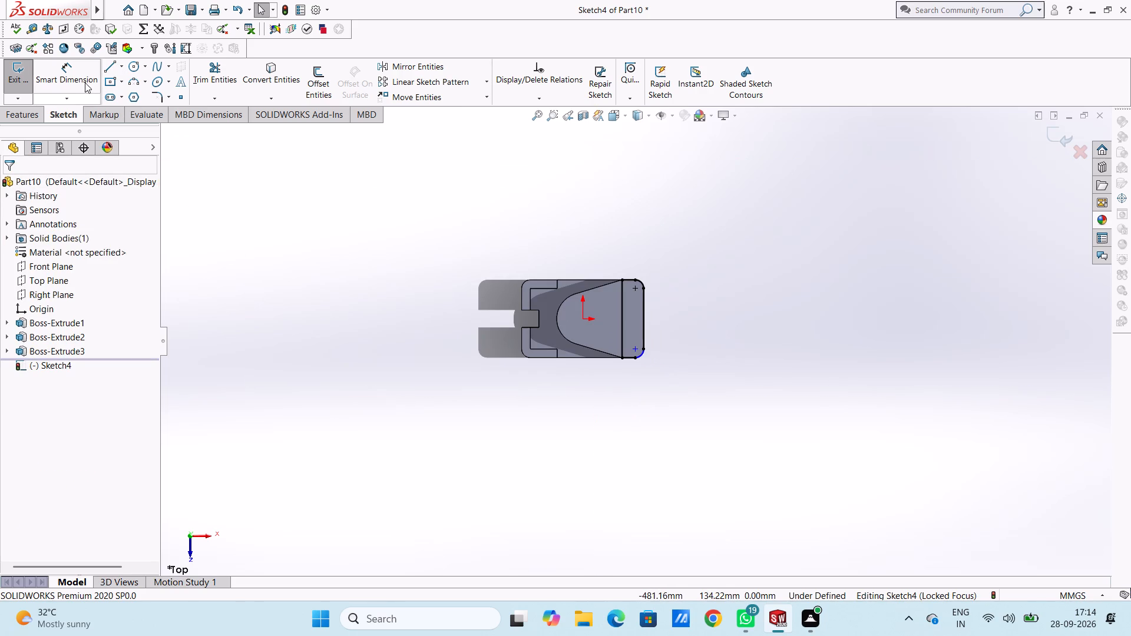
{"action": "left_click", "coordinate": [84, 80]}
{"action": "scroll", "coordinate": [617, 369], "scroll_direction": "down", "scroll_amount": 4}
{"action": "left_click", "coordinate": [667, 339]}
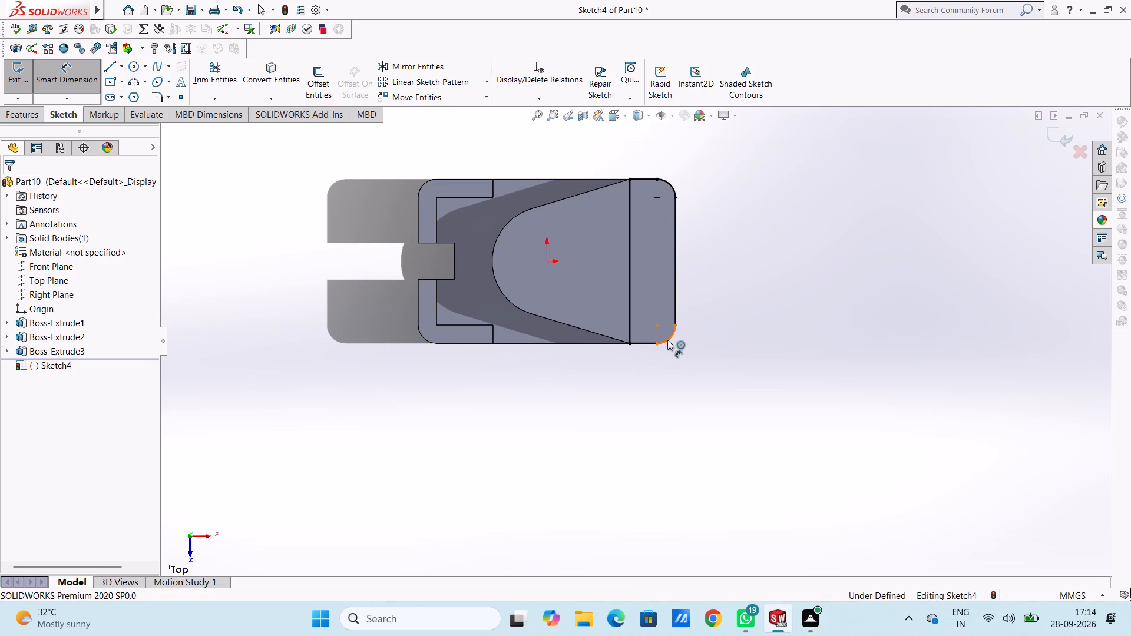
{"action": "left_click", "coordinate": [868, 475]}
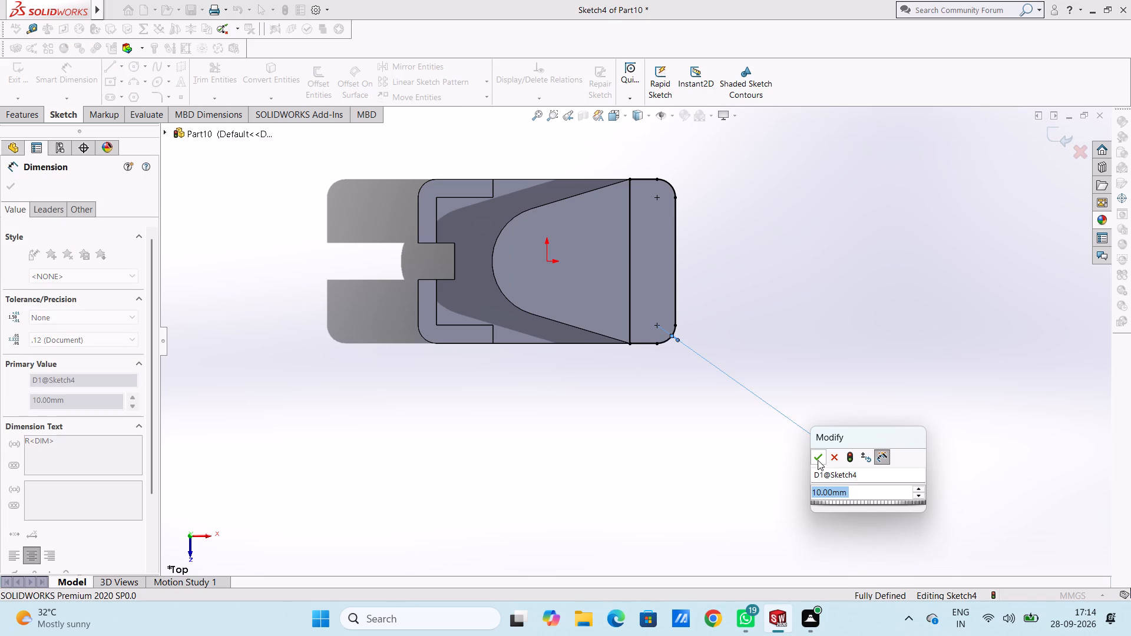
{"action": "left_click", "coordinate": [818, 459]}
{"action": "left_click", "coordinate": [729, 480]}
{"action": "key", "text": "Escape"}
{"action": "key", "text": "Escape"}
Extrude the closed rounded strip profile 10 mm downward as a blind boss merged with the teardrop-shaped boss.
{"action": "scroll", "coordinate": [716, 487], "scroll_direction": "up", "scroll_amount": 1}
{"action": "middle_click_drag", "start_coordinate": [716, 487], "coordinate": [706, 416]}
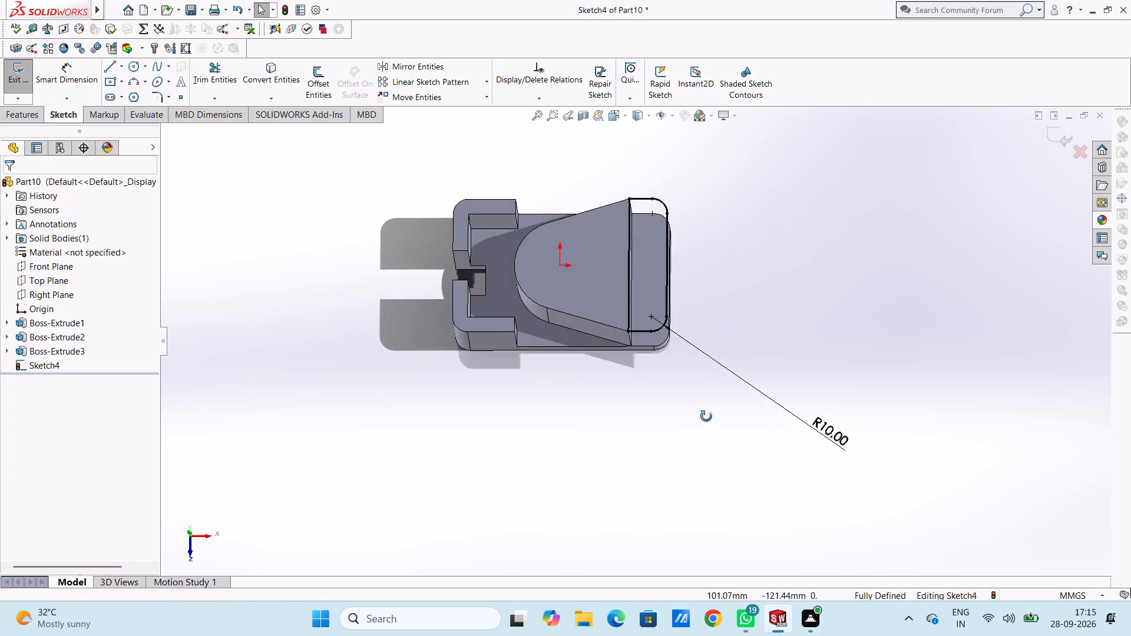
{"action": "middle_click_drag", "start_coordinate": [706, 416], "coordinate": [700, 372]}
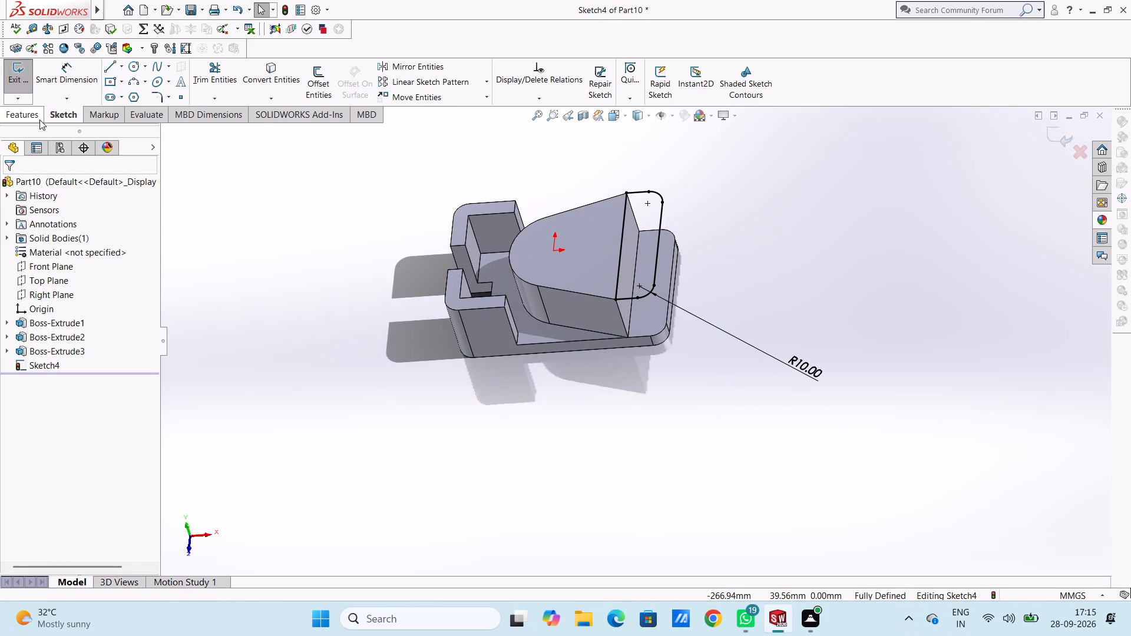
{"action": "left_click", "coordinate": [27, 114]}
{"action": "left_click", "coordinate": [27, 80]}
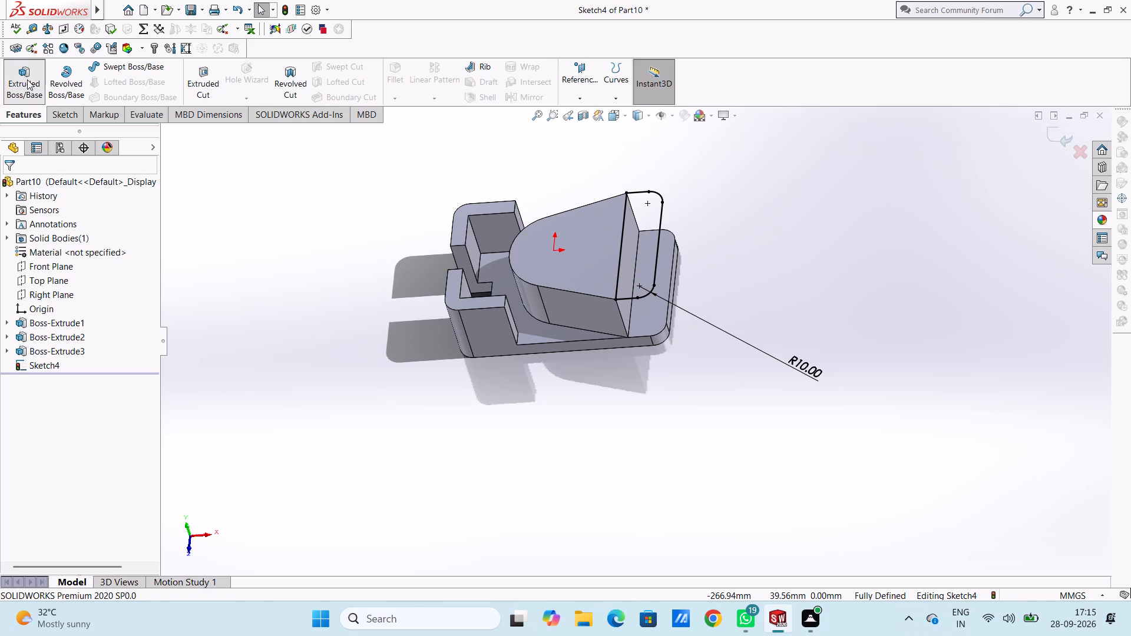
{"action": "left_click", "coordinate": [10, 266]}
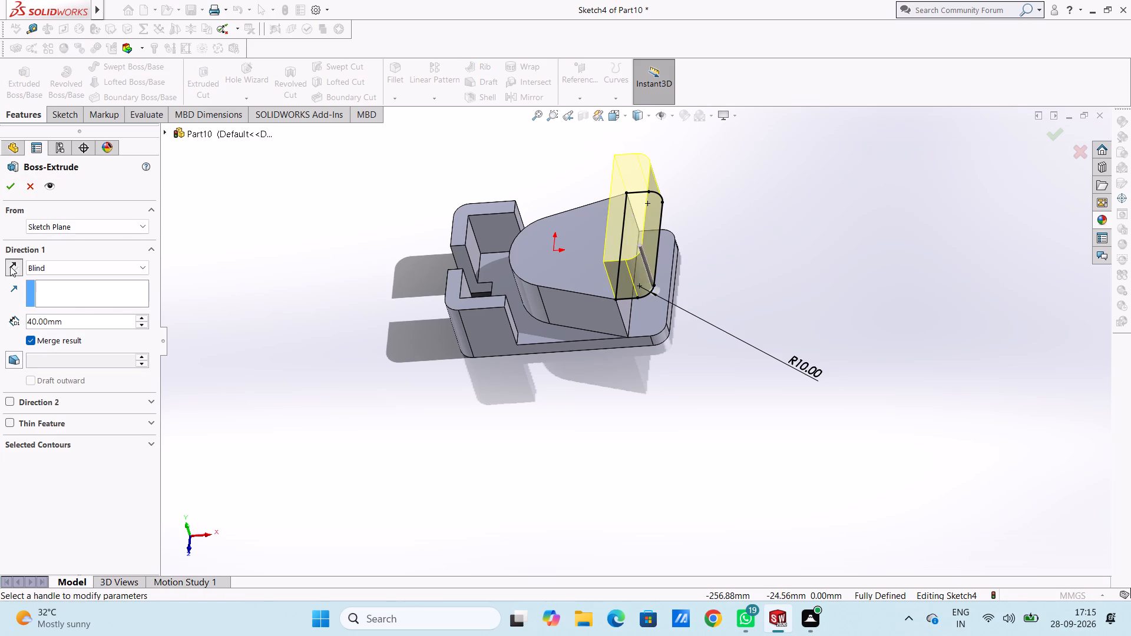
{"action": "double_click", "coordinate": [75, 325]}
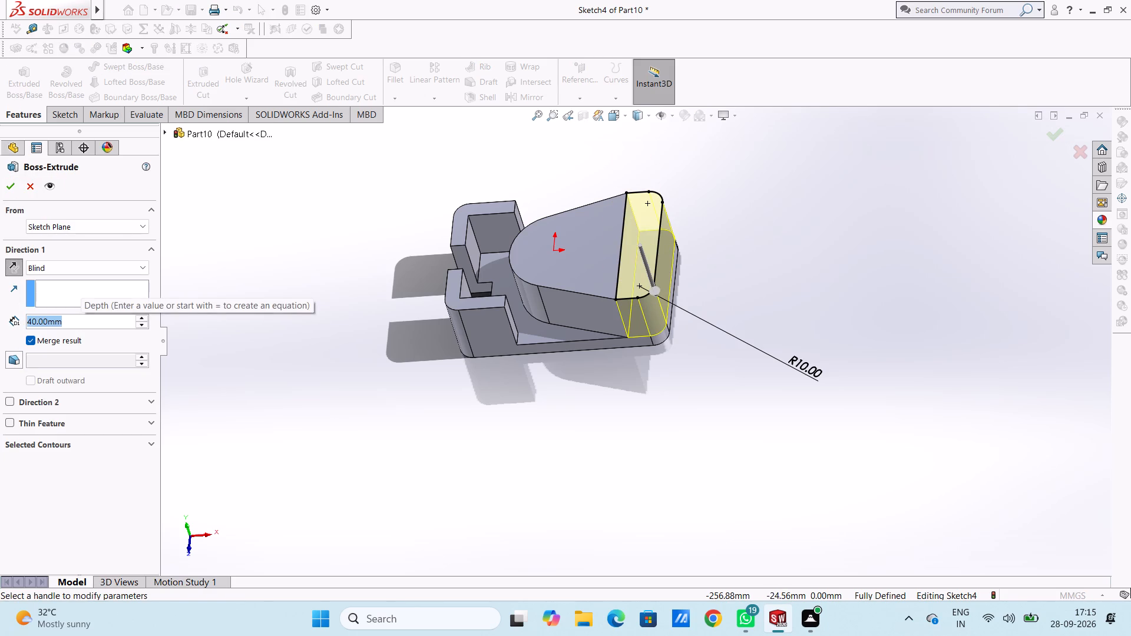
{"action": "type", "text": "10"}
{"action": "key", "text": "Return"}
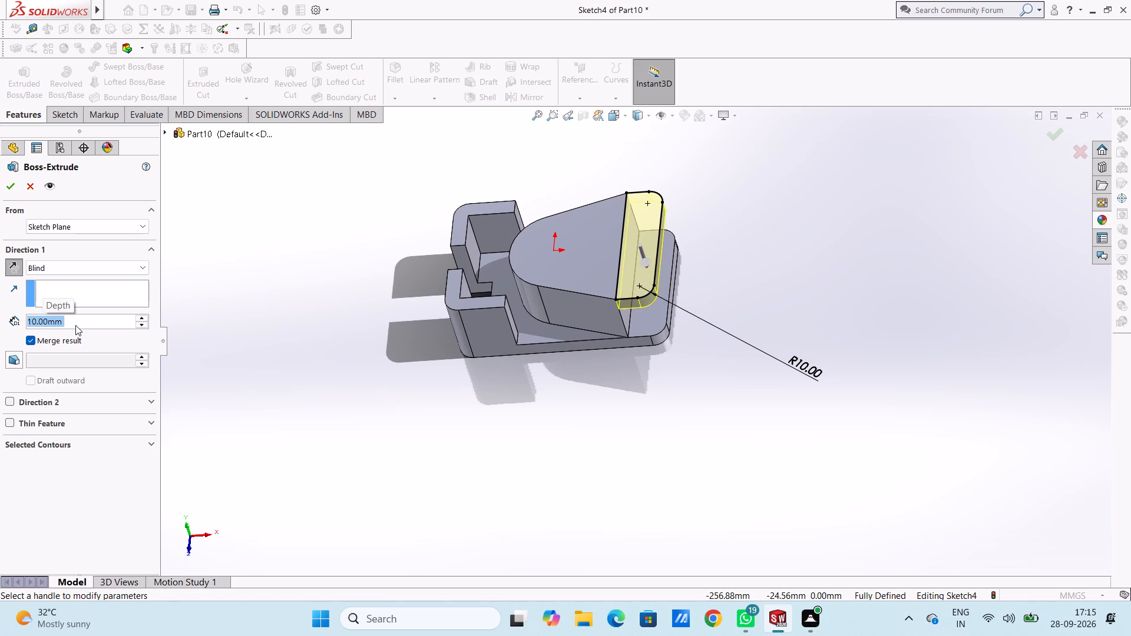
{"action": "left_click", "coordinate": [6, 183]}
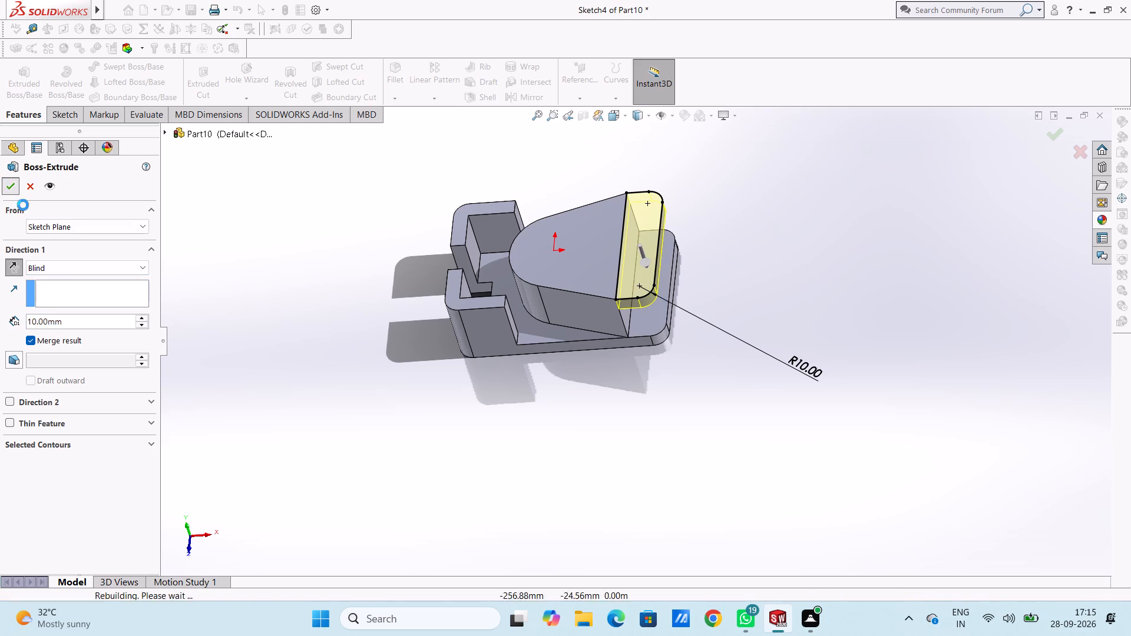
{"action": "left_click", "coordinate": [244, 276]}
Examine the part and its newly added overhanging top flange from several angles.
{"action": "middle_click_drag", "start_coordinate": [272, 336], "coordinate": [292, 285]}
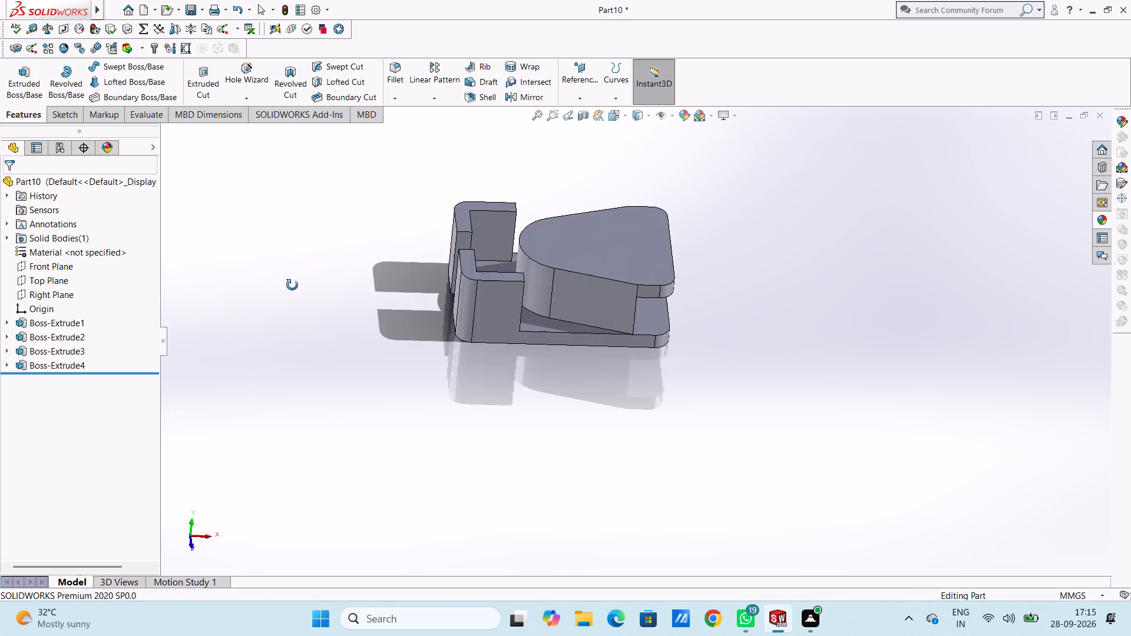
{"action": "middle_click_drag", "start_coordinate": [292, 285], "coordinate": [369, 429]}
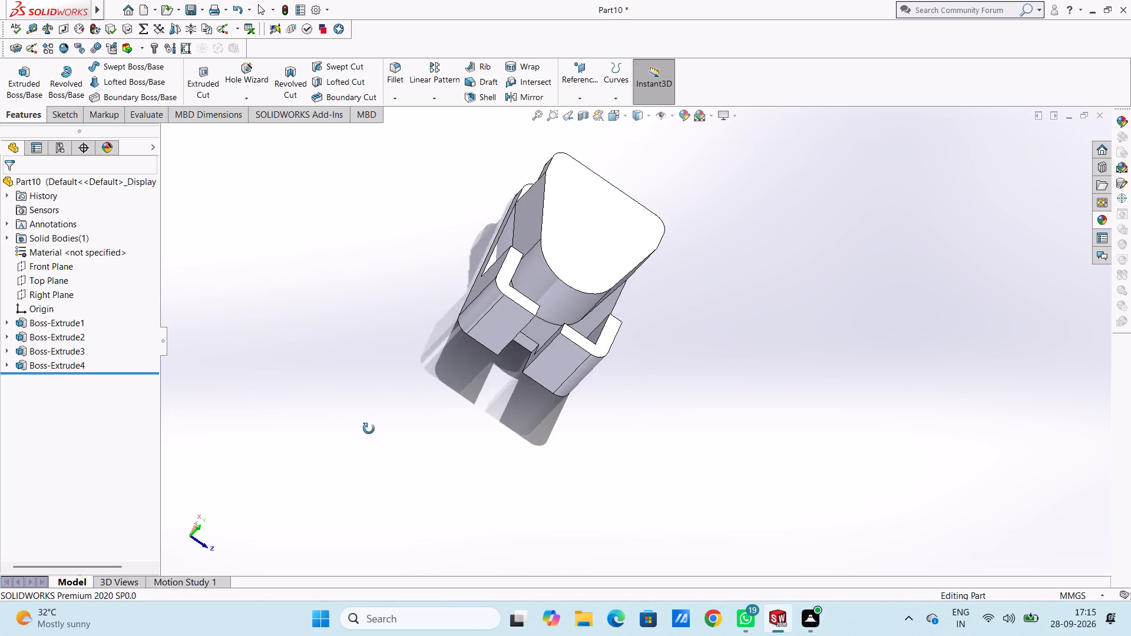
{"action": "middle_click_drag", "start_coordinate": [369, 429], "coordinate": [326, 369]}
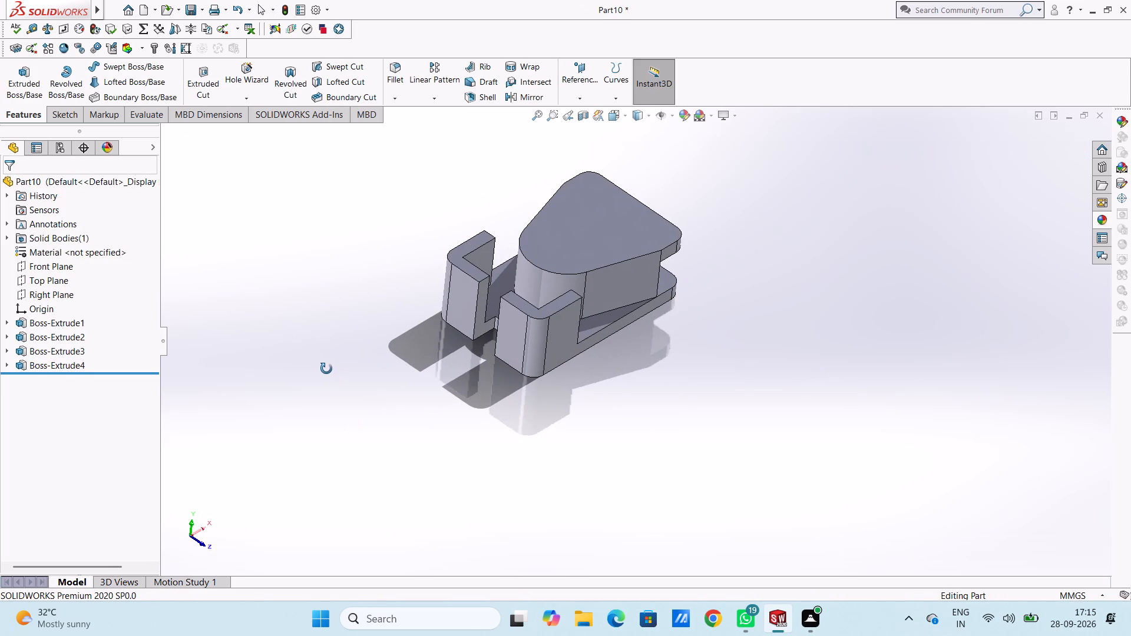
{"action": "middle_click_drag", "start_coordinate": [326, 369], "coordinate": [260, 369]}
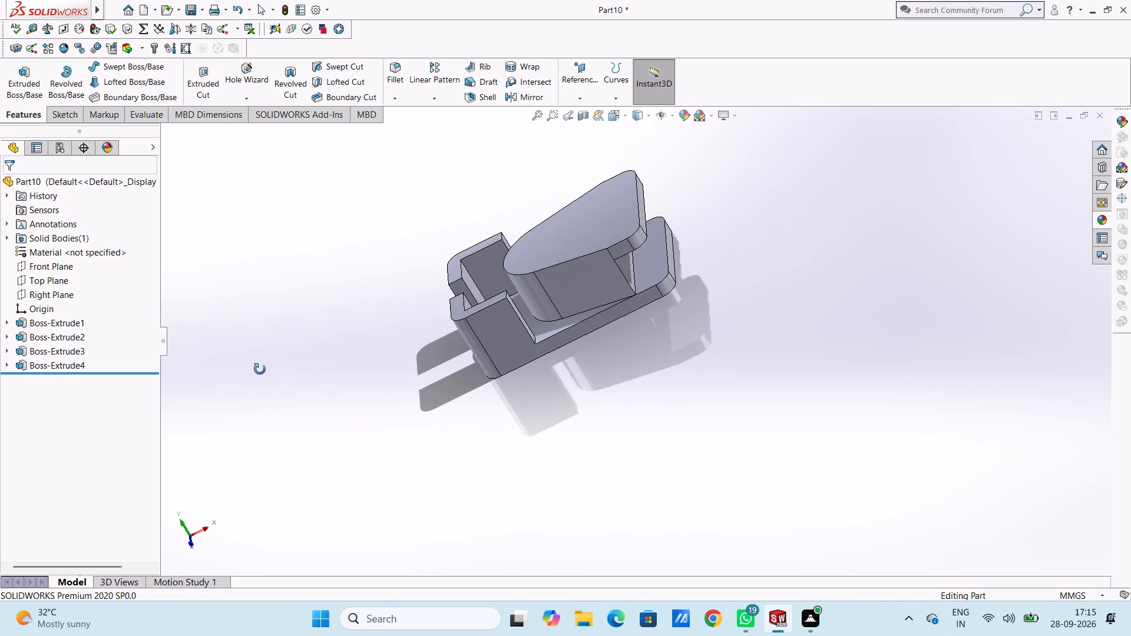
{"action": "middle_click_drag", "start_coordinate": [260, 369], "coordinate": [276, 296]}
{"action": "middle_click_drag", "start_coordinate": [307, 379], "coordinate": [328, 363]}
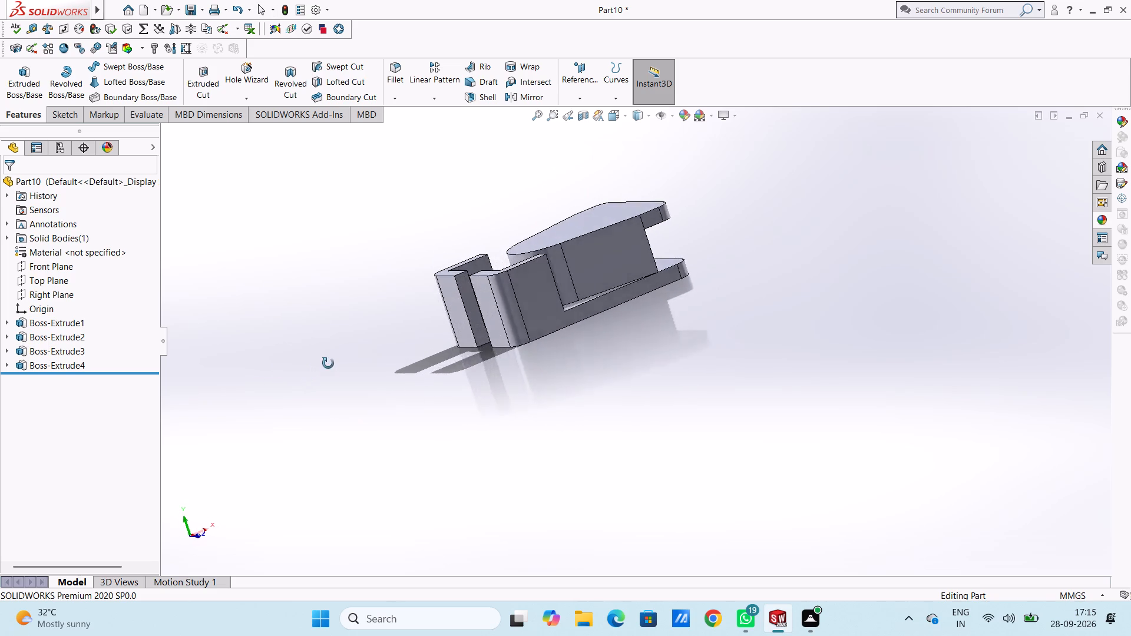
{"action": "middle_click_drag", "start_coordinate": [328, 363], "coordinate": [288, 341]}
On the flange's front face, sketch a corner rectangle 4 mm wide and 40 mm high, from the boss's top edge down to the plate.
{"action": "key", "text": "ctrl+1"}
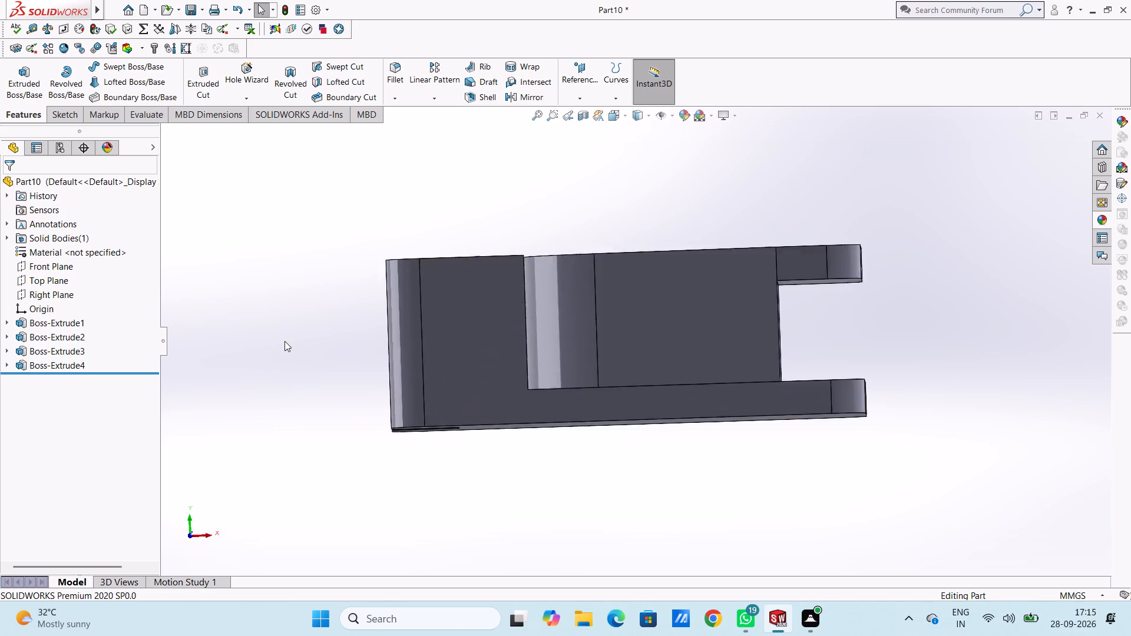
{"action": "left_click", "coordinate": [821, 274]}
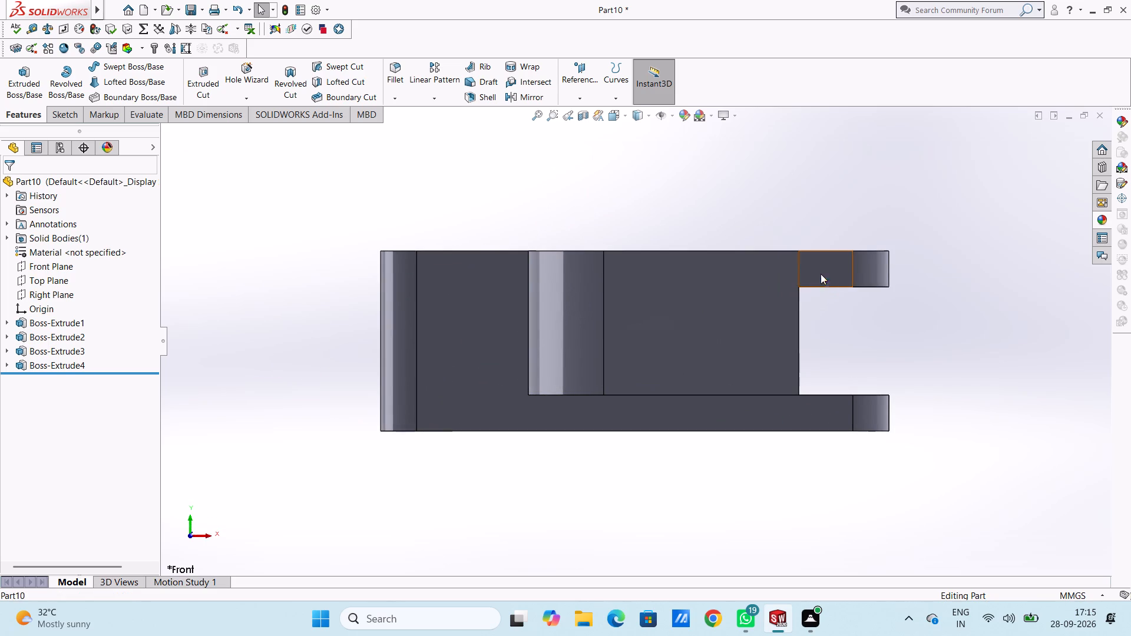
{"action": "left_click", "coordinate": [875, 237]}
{"action": "left_click", "coordinate": [751, 211]}
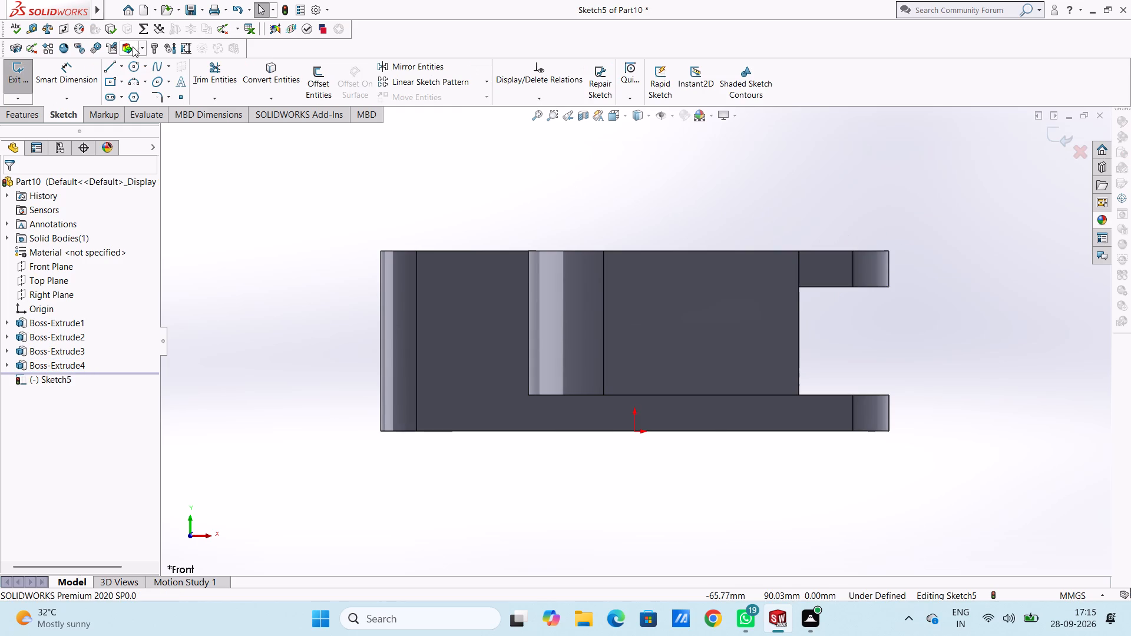
{"action": "left_click", "coordinate": [122, 81]}
{"action": "left_click", "coordinate": [116, 93]}
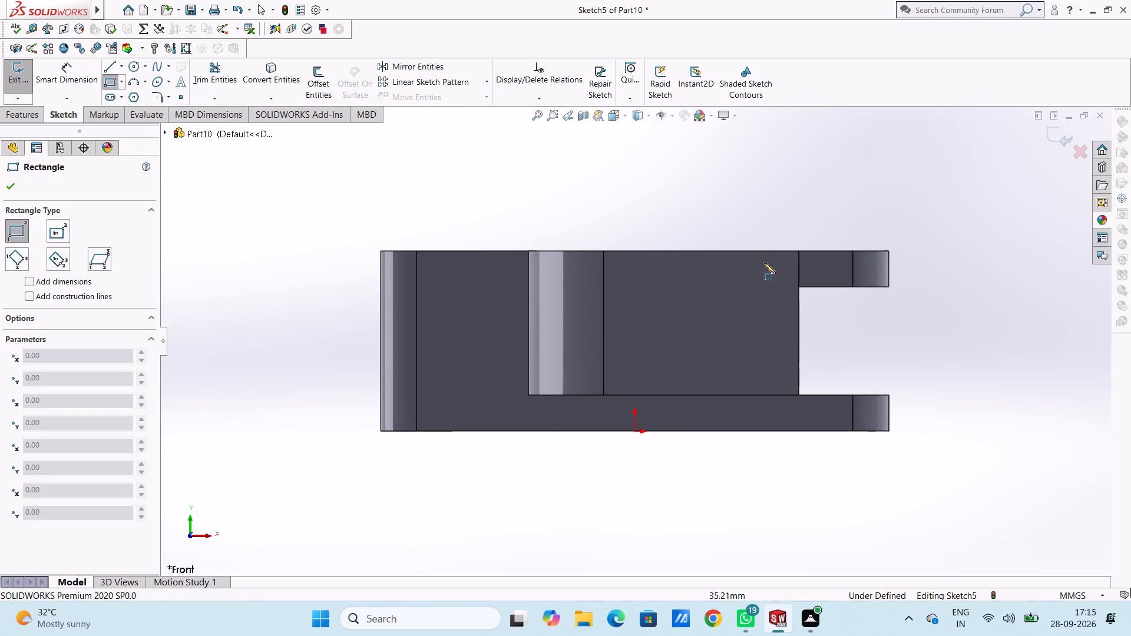
{"action": "left_click", "coordinate": [797, 251]}
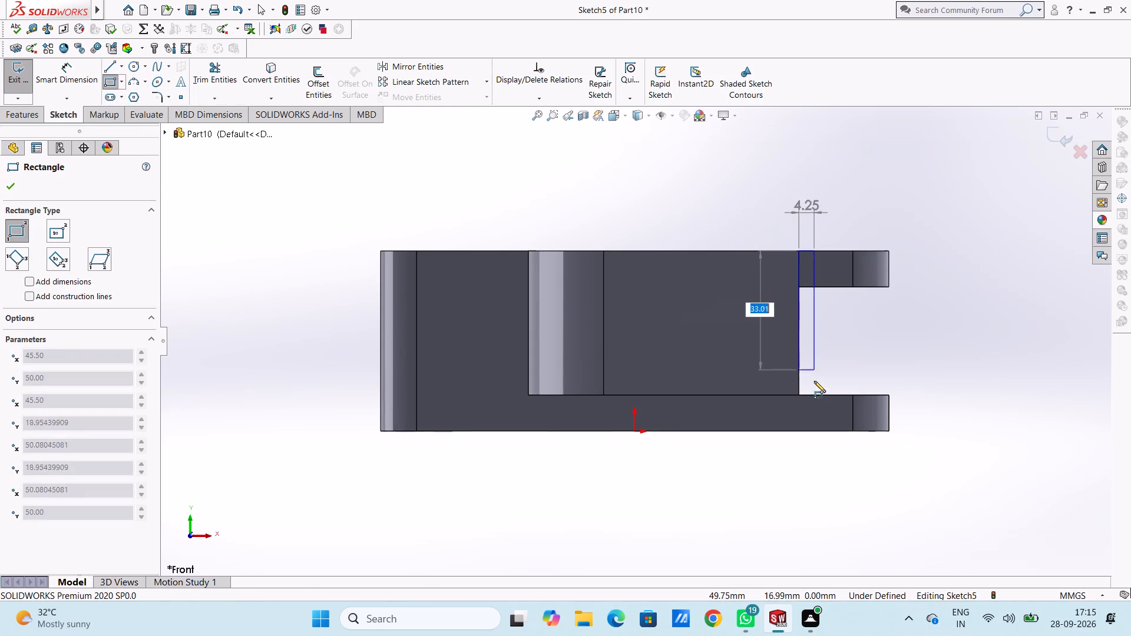
{"action": "key", "text": "Return"}
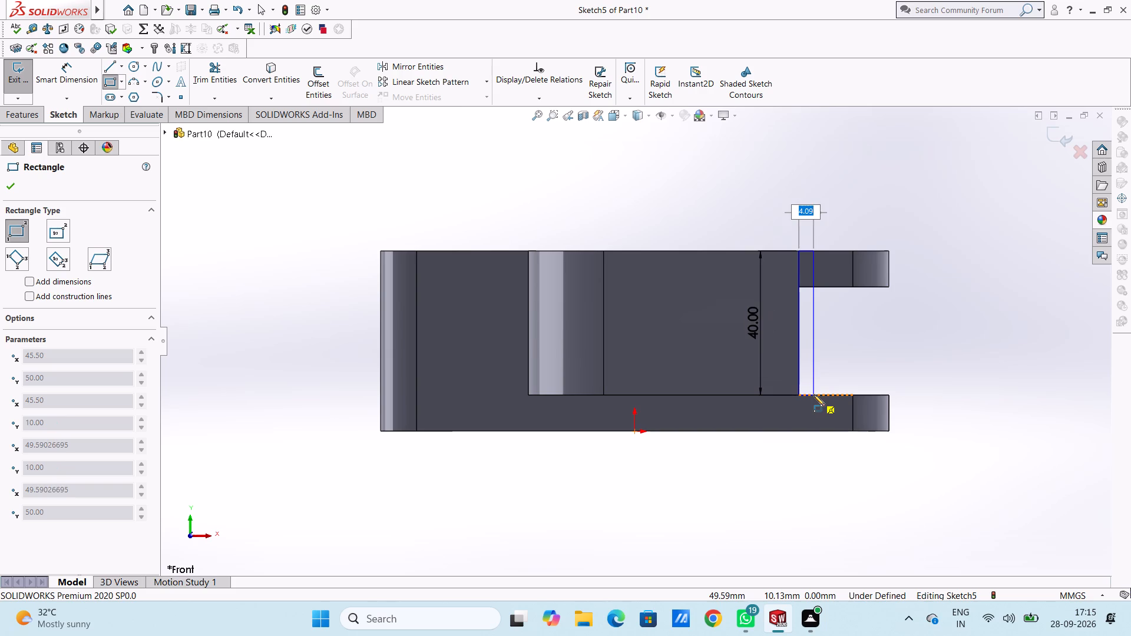
{"action": "key", "text": "4"}
{"action": "key", "text": "Return"}
{"action": "key", "text": "Escape"}
{"action": "key", "text": "Escape"}
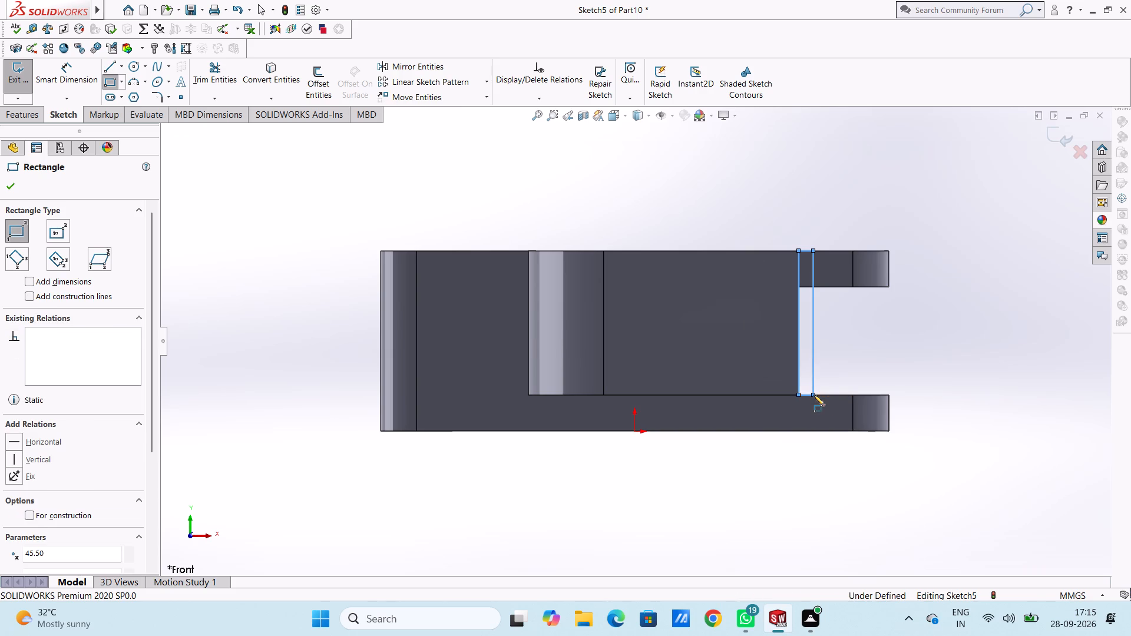
{"action": "key", "text": "Escape"}
Dimension the rectangle's width as 4 mm.
{"action": "scroll", "coordinate": [795, 398], "scroll_direction": "up", "scroll_amount": 3}
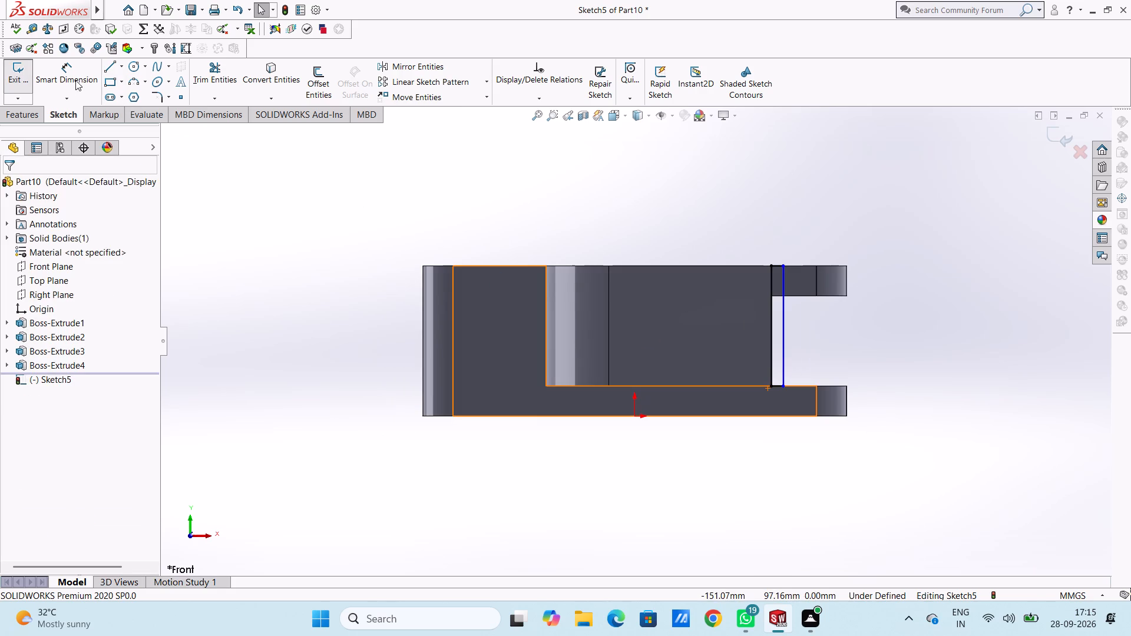
{"action": "left_click", "coordinate": [75, 79]}
{"action": "left_click", "coordinate": [779, 266]}
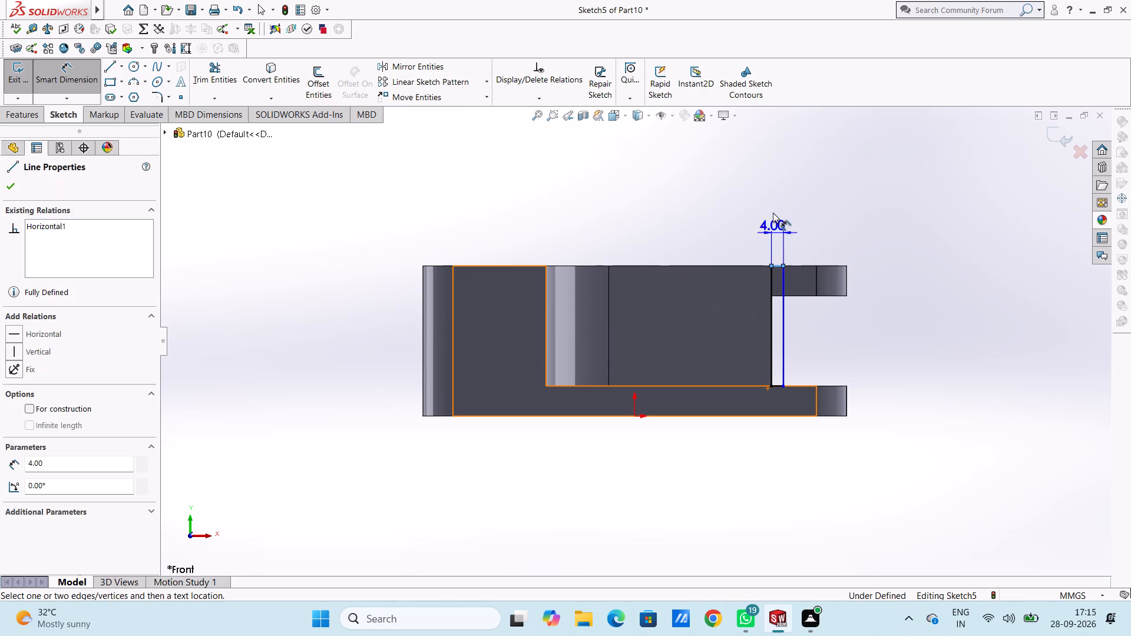
{"action": "left_click", "coordinate": [781, 180]}
{"action": "left_click", "coordinate": [728, 161]}
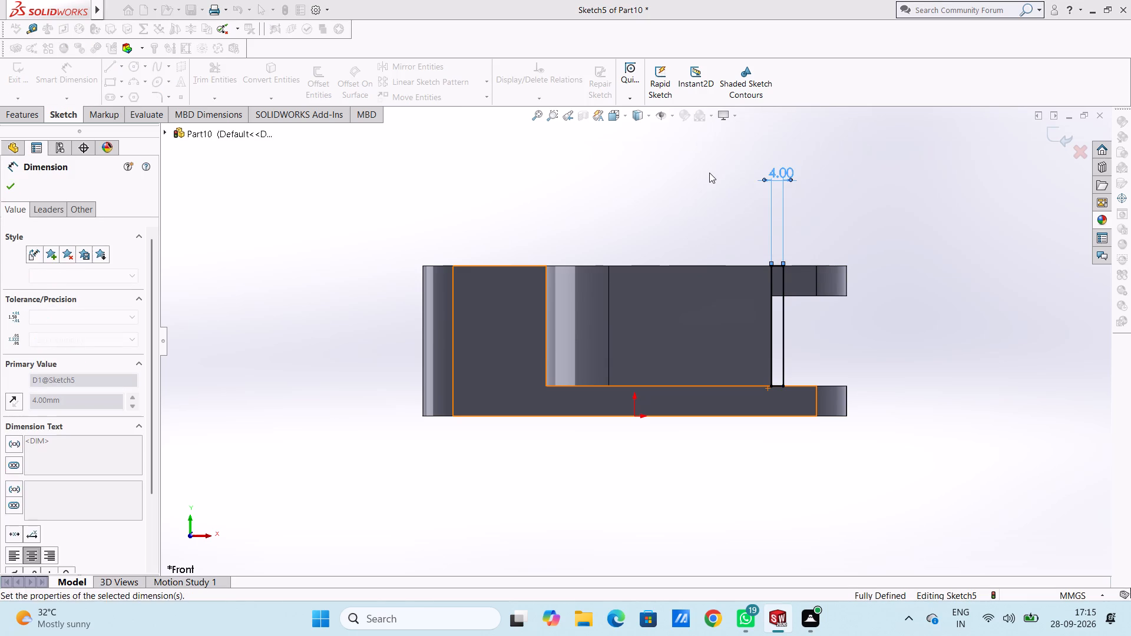
{"action": "left_click", "coordinate": [709, 173]}
Extrude the rectangle as a 90 mm blind boss in the reversed direction, across the part beneath the flange, with Merge result on.
{"action": "middle_click_drag", "start_coordinate": [702, 180], "coordinate": [689, 262]}
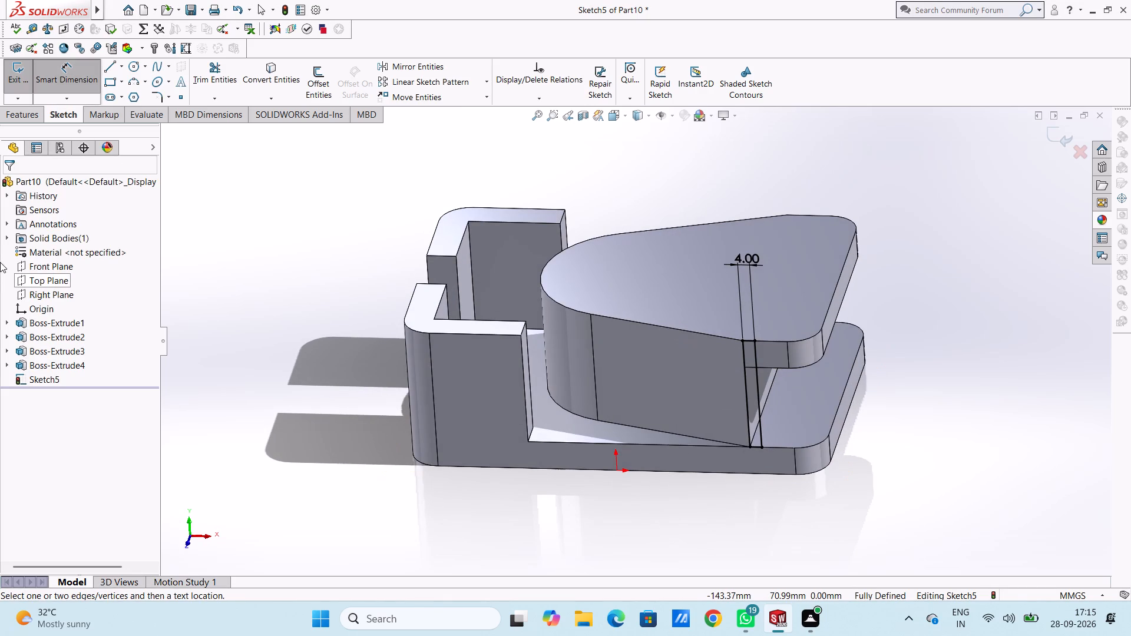
{"action": "left_click", "coordinate": [24, 115]}
{"action": "left_click", "coordinate": [29, 95]}
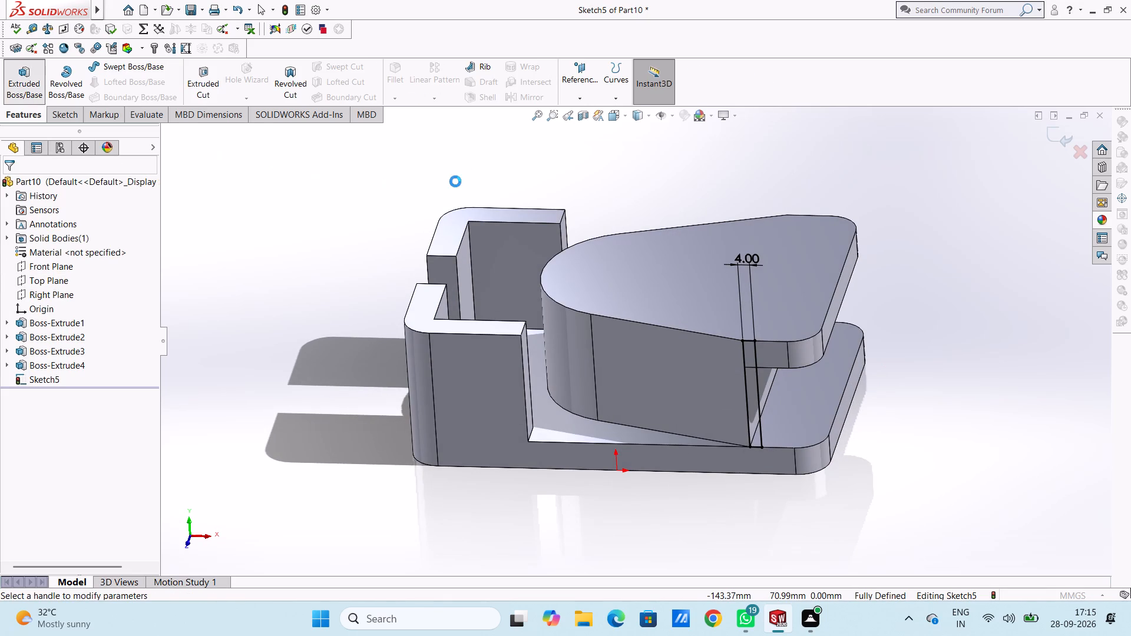
{"action": "middle_click_drag", "start_coordinate": [676, 189], "coordinate": [670, 210]}
{"action": "scroll", "coordinate": [670, 210], "scroll_direction": "up", "scroll_amount": 1}
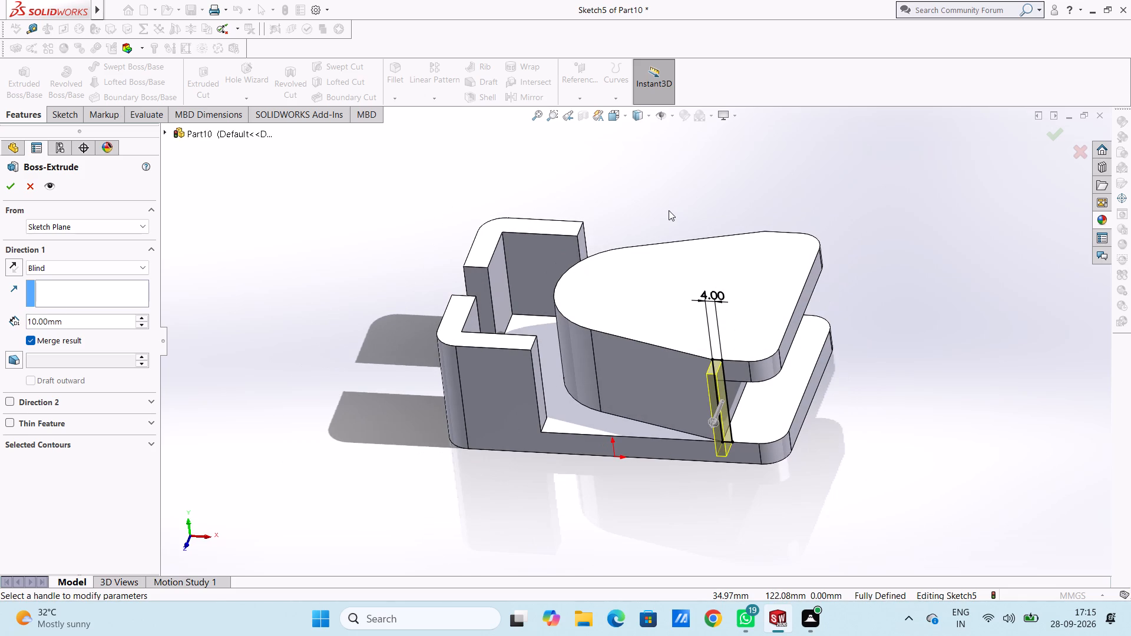
{"action": "double_click", "coordinate": [86, 320]}
{"action": "type", "text": "90"}
{"action": "key", "text": "Return"}
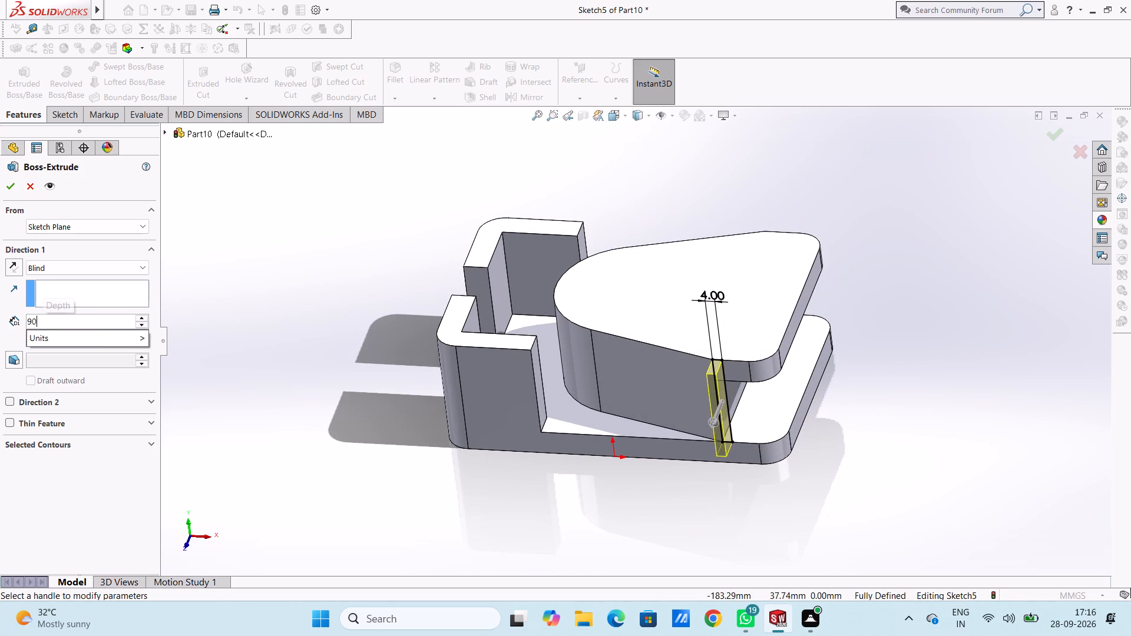
{"action": "left_click", "coordinate": [9, 273]}
{"action": "left_click", "coordinate": [8, 181]}
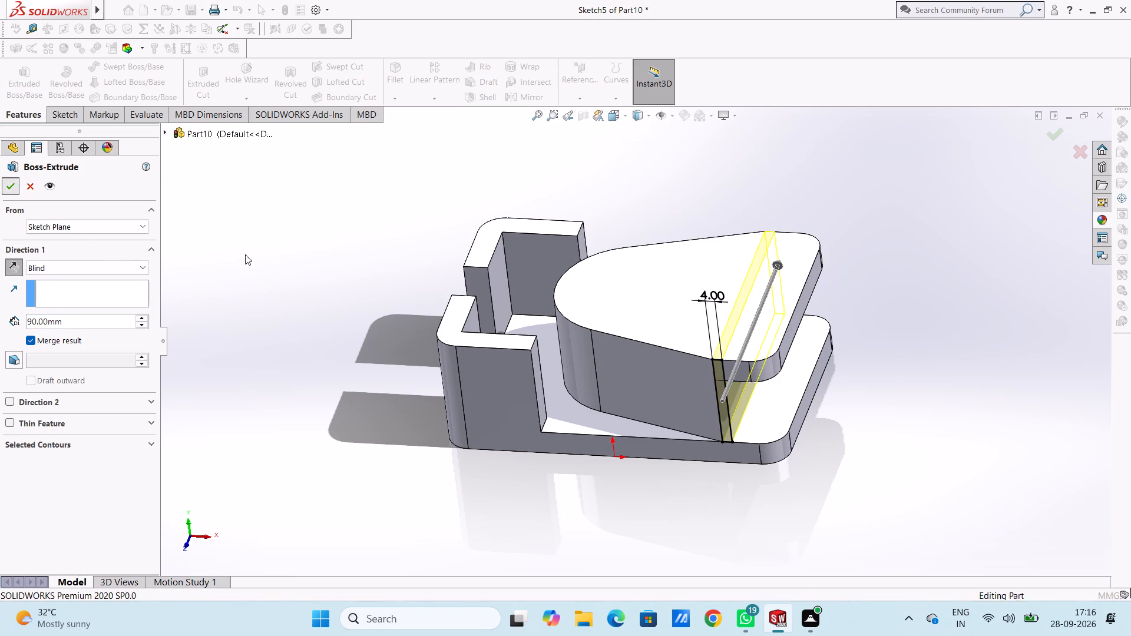
{"action": "left_click", "coordinate": [272, 250]}
Examine the part from several angles, including the wall area under the overhanging flange.
{"action": "middle_click_drag", "start_coordinate": [264, 261], "coordinate": [385, 458]}
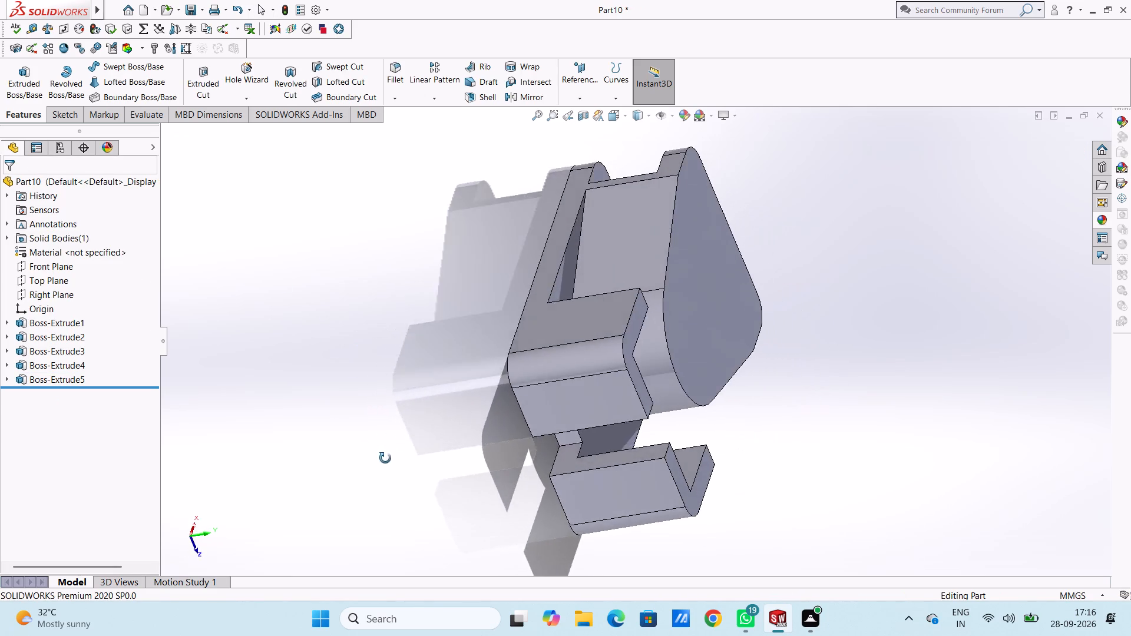
{"action": "middle_click_drag", "start_coordinate": [385, 458], "coordinate": [292, 258]}
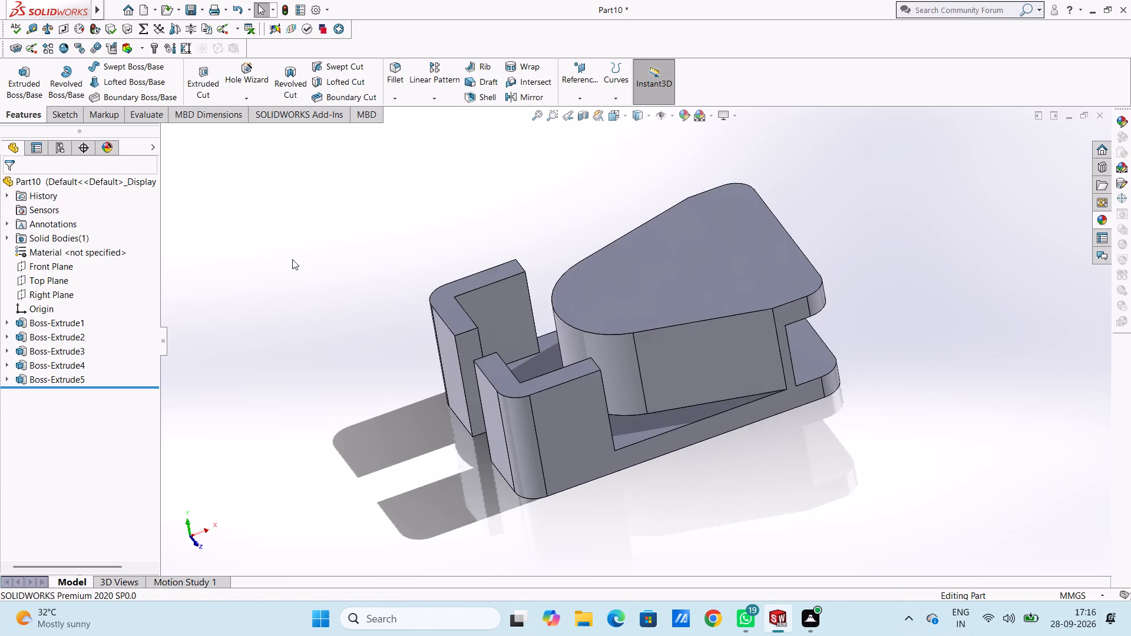
{"action": "middle_click_drag", "start_coordinate": [313, 405], "coordinate": [325, 311]}
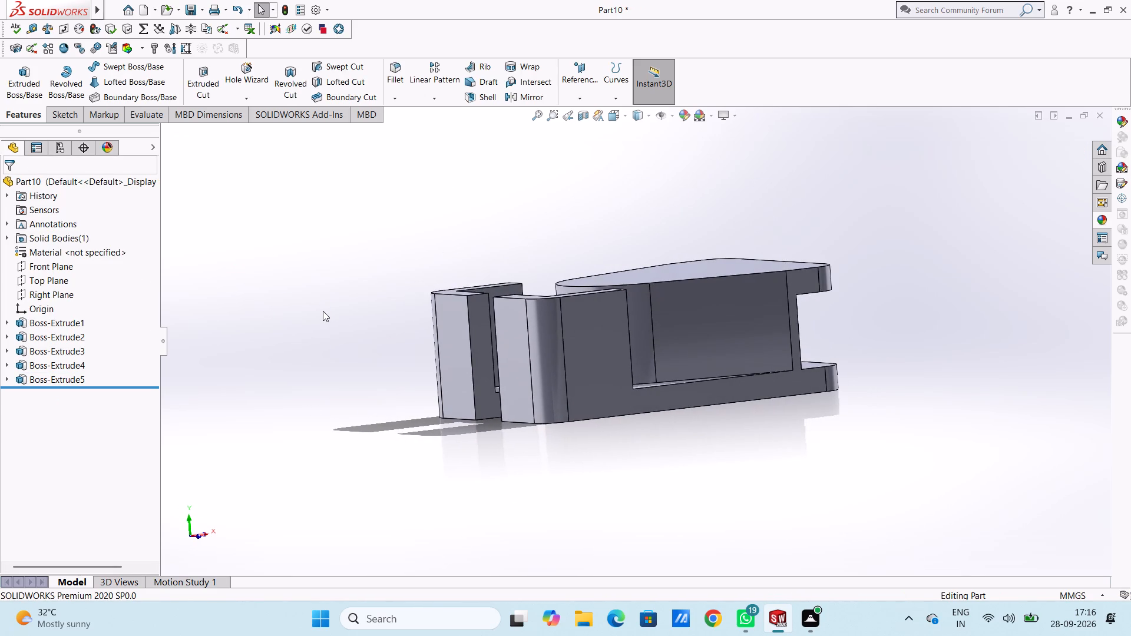
{"action": "scroll", "coordinate": [323, 311], "scroll_direction": "up", "scroll_amount": 2}
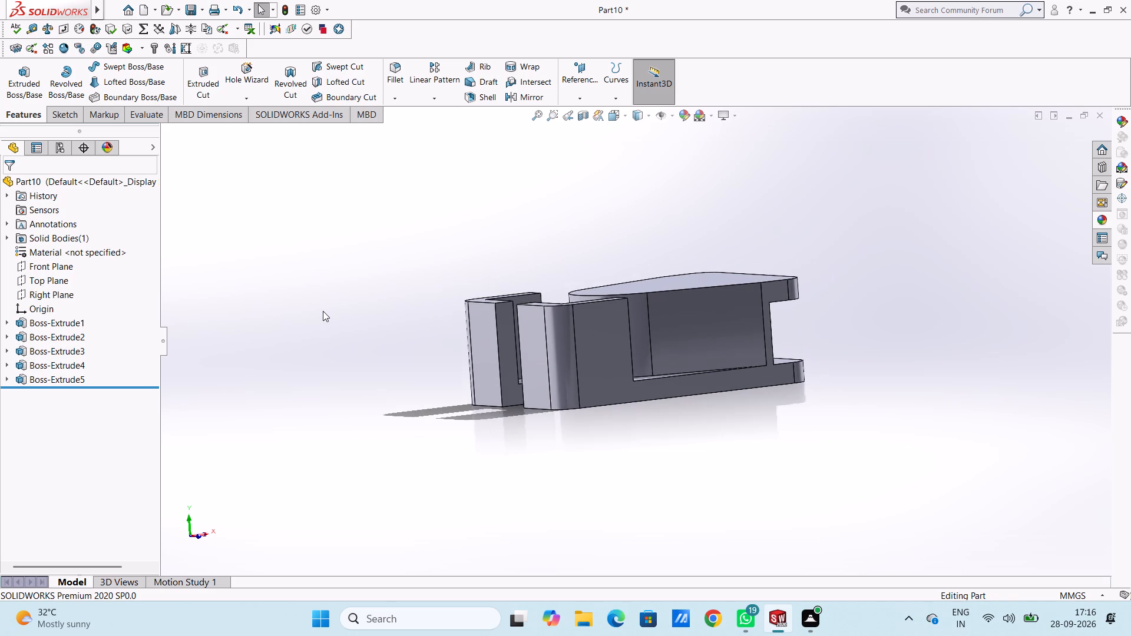
{"action": "middle_click_drag", "start_coordinate": [368, 307], "coordinate": [370, 413]}
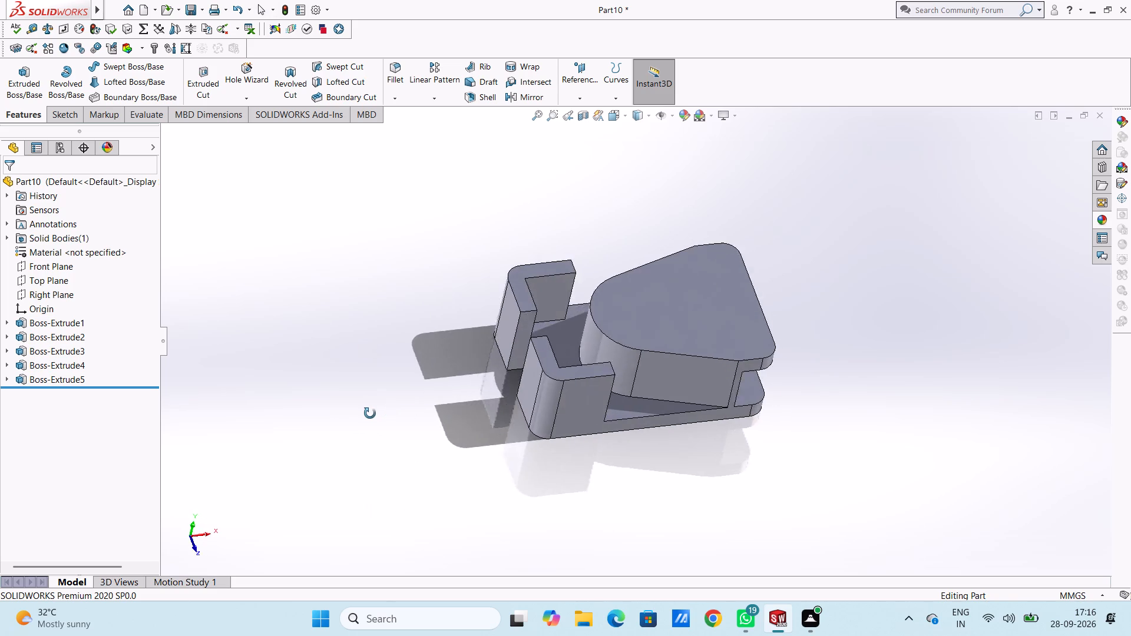
{"action": "middle_click_drag", "start_coordinate": [370, 413], "coordinate": [340, 425]}
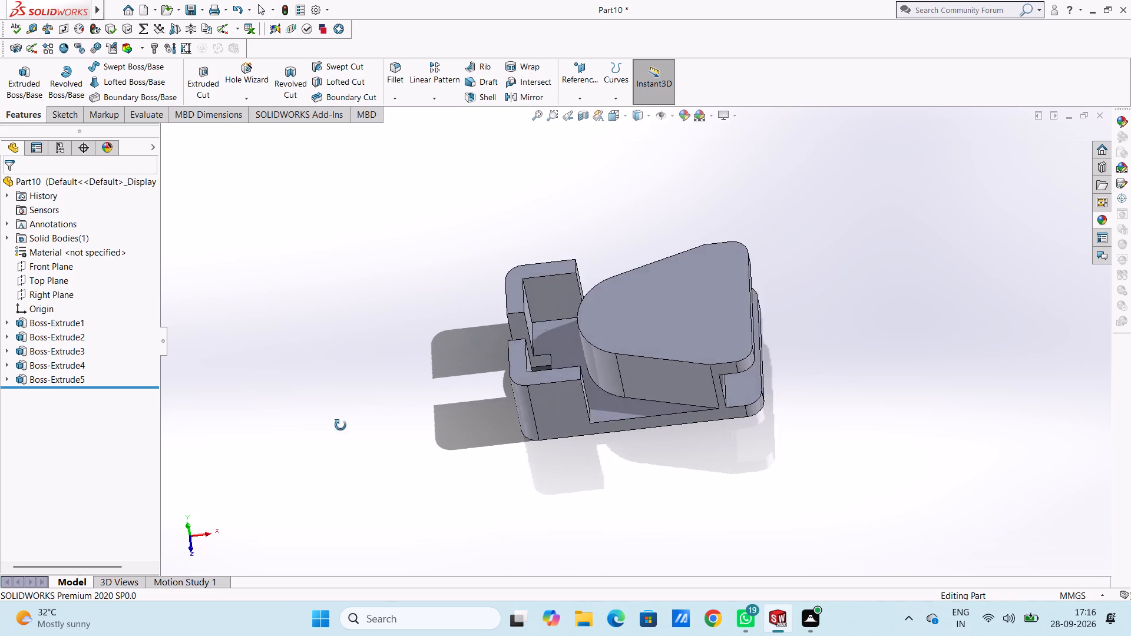
{"action": "middle_click_drag", "start_coordinate": [340, 425], "coordinate": [316, 440]}
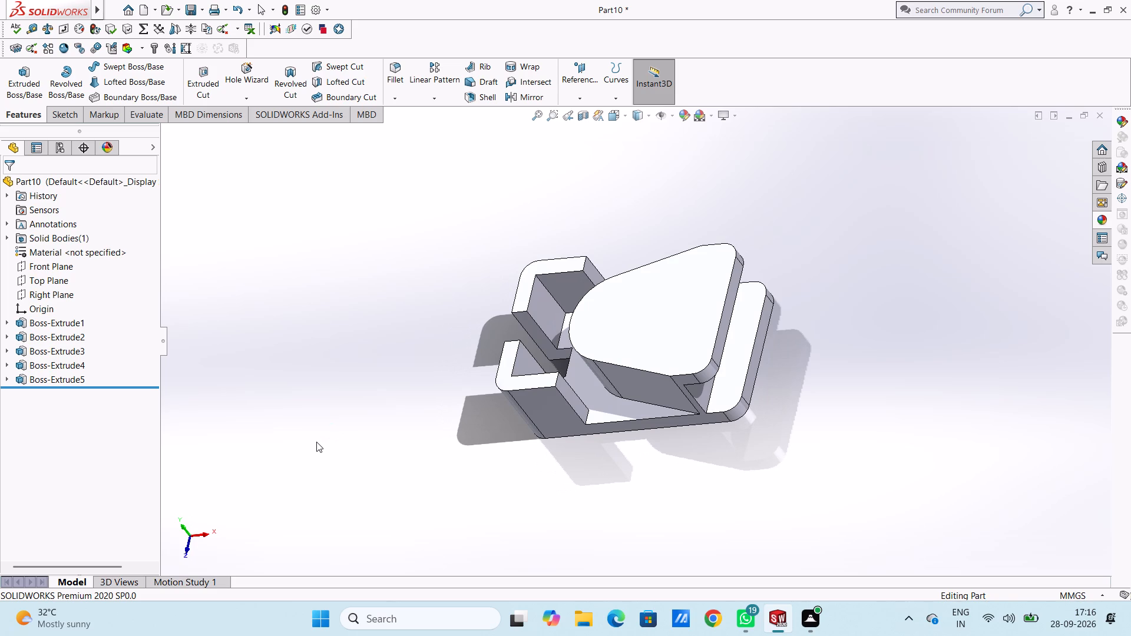
On the boss's top face, sketch a circle of 8 mm radius centred about 51 mm from the origin along its horizontal axis.
{"action": "key", "text": "ctrl+5"}
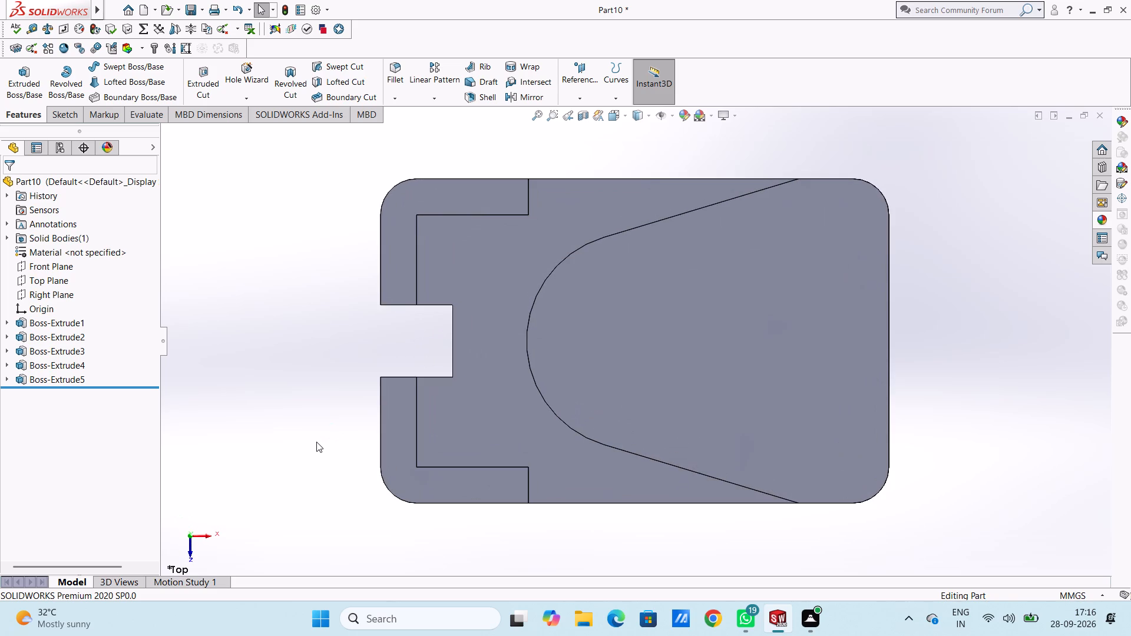
{"action": "scroll", "coordinate": [316, 442], "scroll_direction": "up", "scroll_amount": 3}
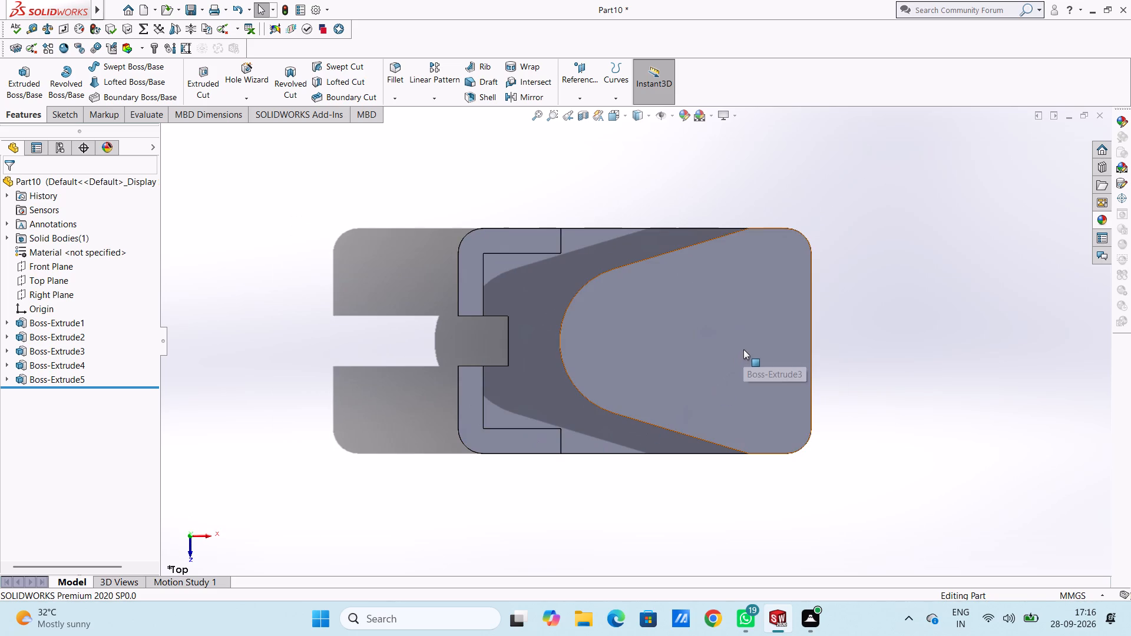
{"action": "left_click", "coordinate": [743, 349]}
{"action": "left_click", "coordinate": [795, 319]}
{"action": "left_click", "coordinate": [786, 185]}
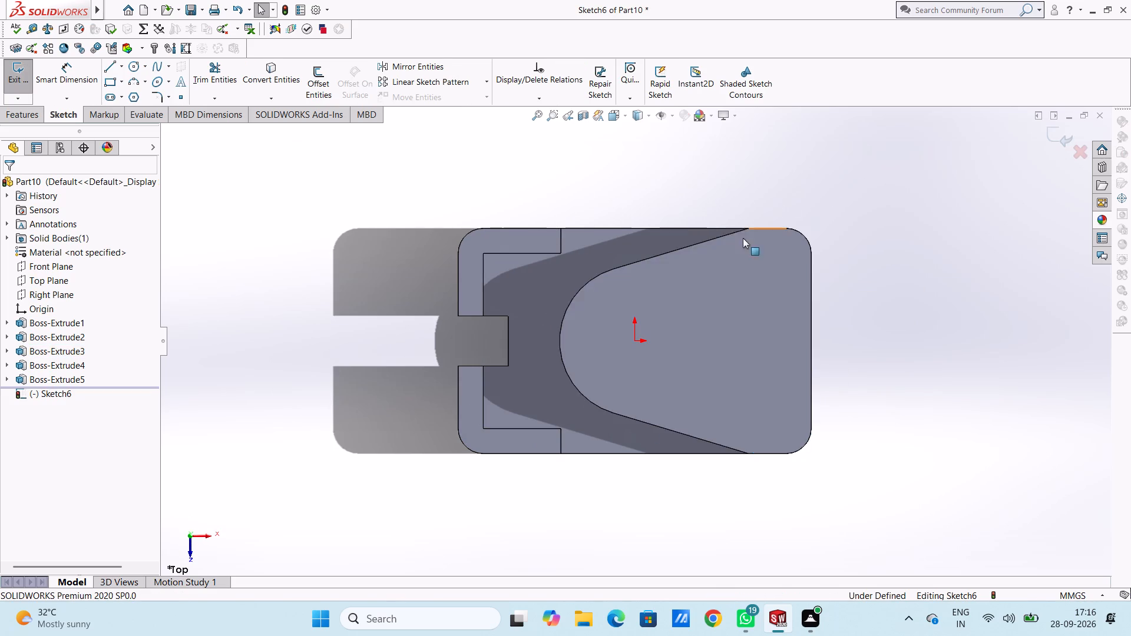
{"action": "left_click", "coordinate": [135, 65]}
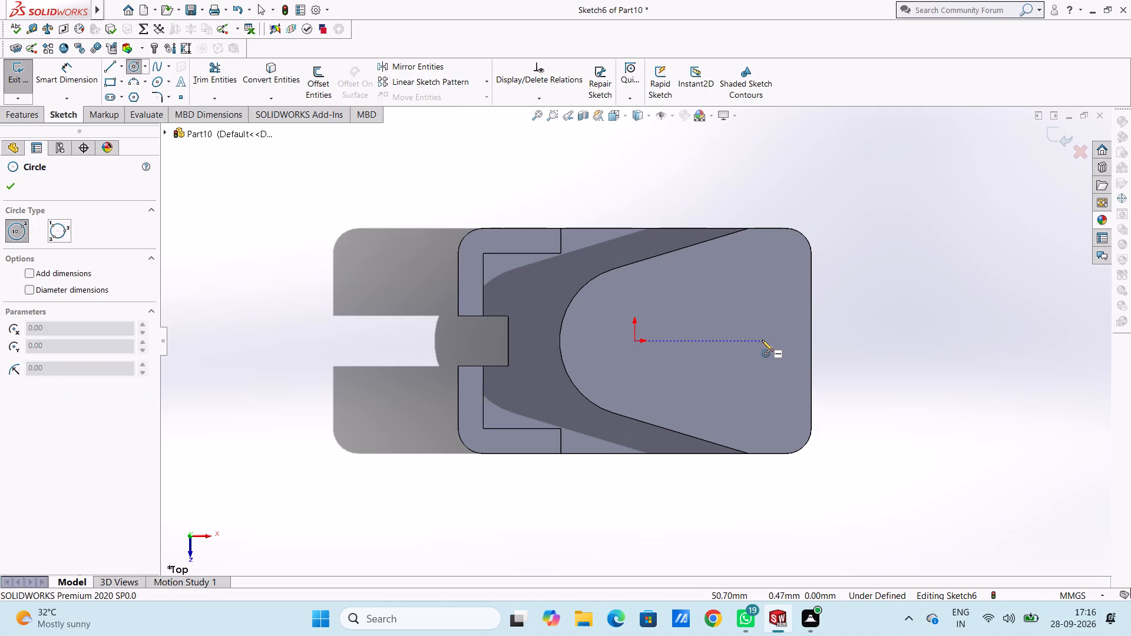
{"action": "left_click", "coordinate": [762, 340]}
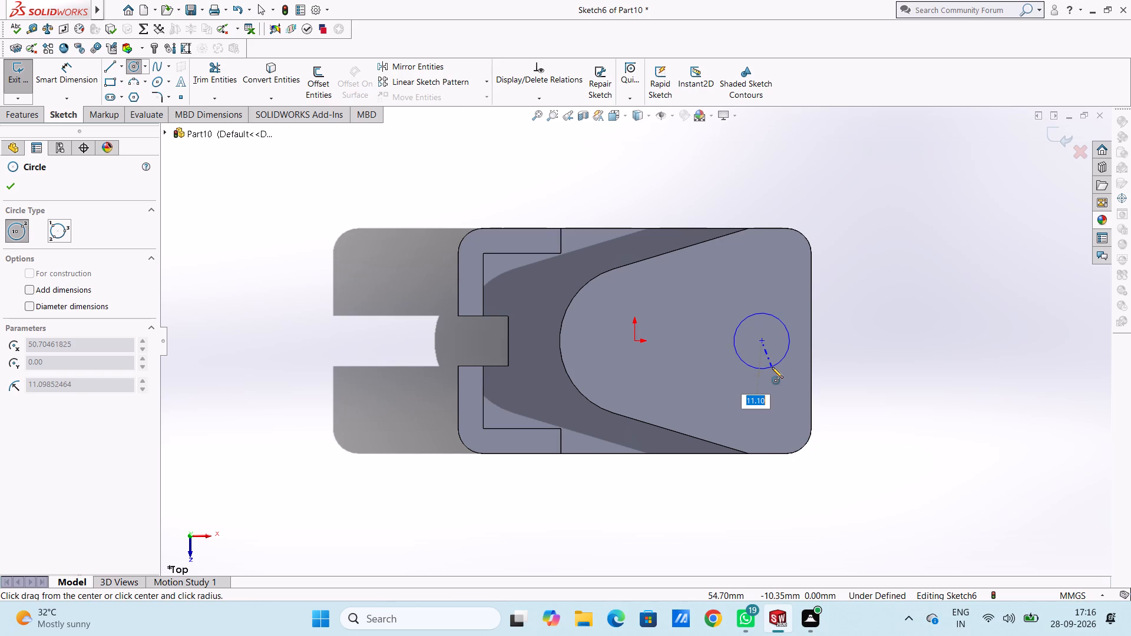
{"action": "key", "text": "8"}
{"action": "key", "text": "Return"}
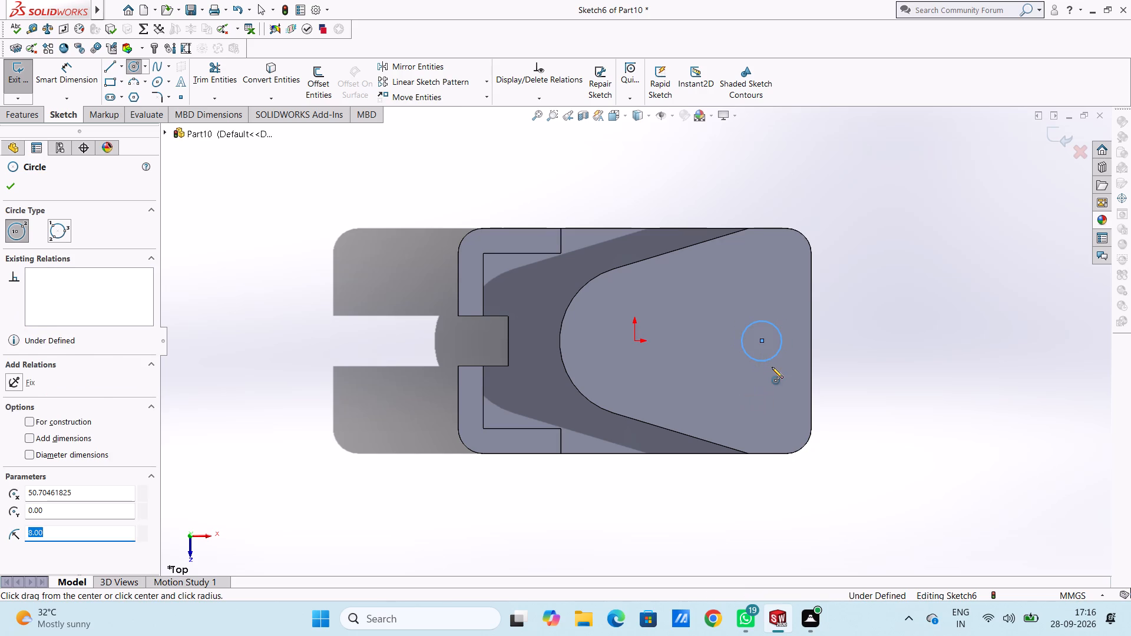
{"action": "key", "text": "Escape"}
{"action": "key", "text": "Escape"}
Dimension the small circle's diameter as 16 mm.
{"action": "scroll", "coordinate": [772, 367], "scroll_direction": "up", "scroll_amount": 3}
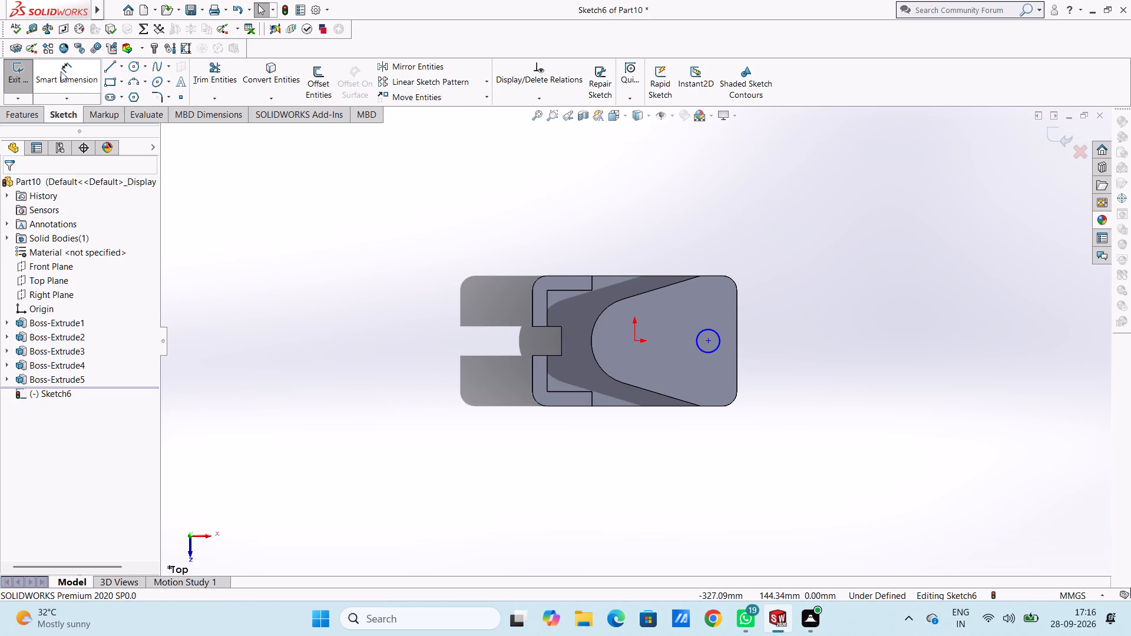
{"action": "left_click", "coordinate": [54, 68]}
{"action": "left_click", "coordinate": [721, 337]}
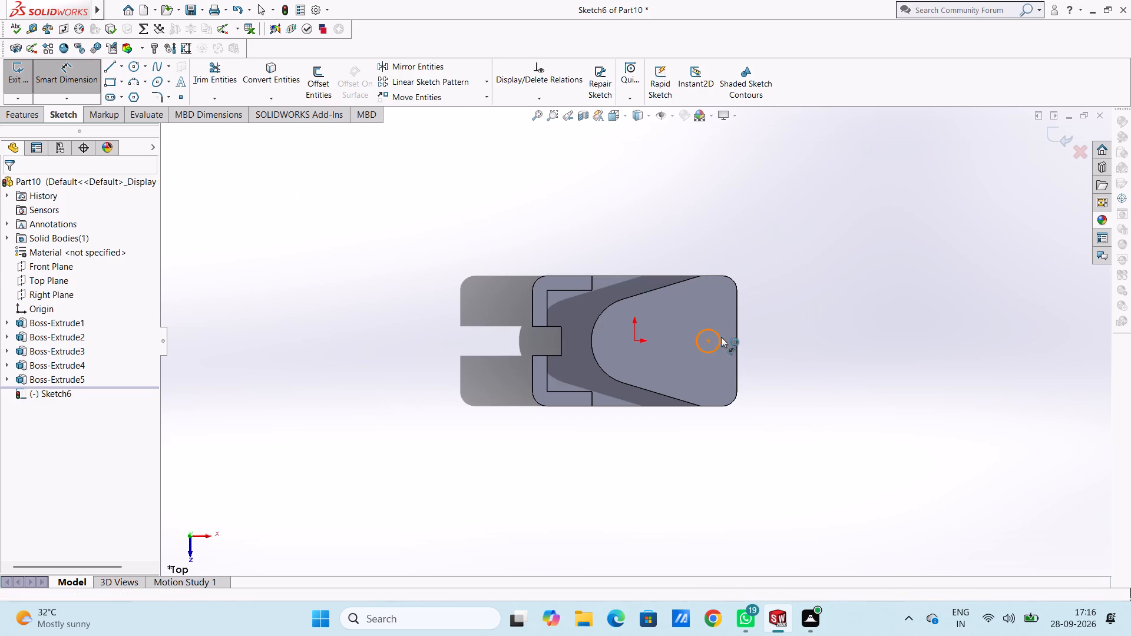
{"action": "left_click", "coordinate": [881, 176]}
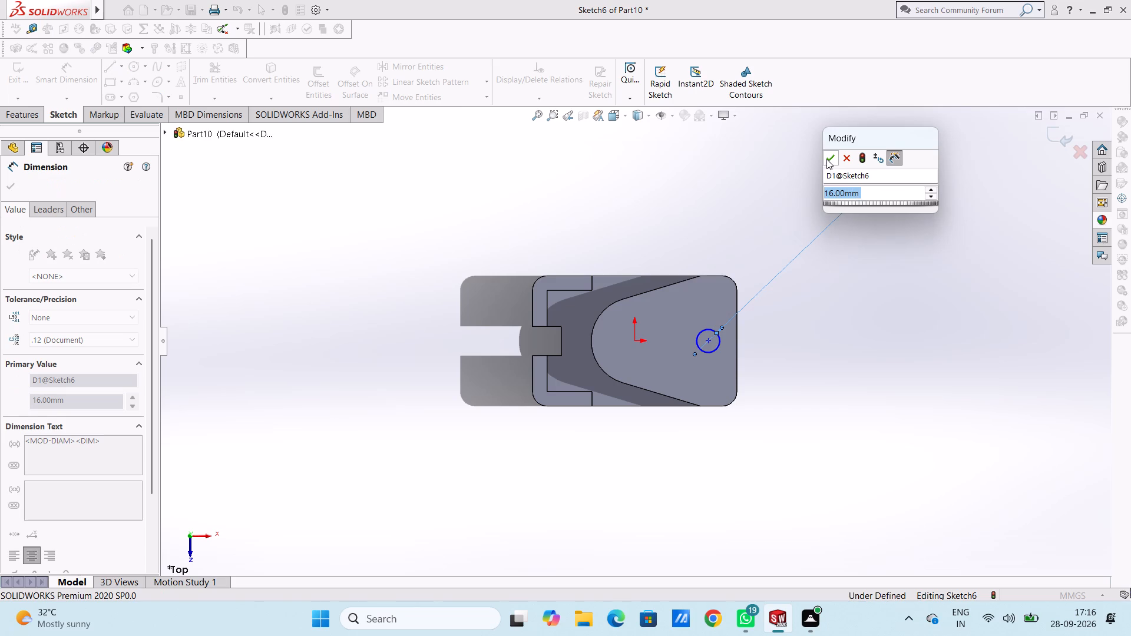
{"action": "left_click", "coordinate": [826, 159]}
{"action": "left_click", "coordinate": [772, 177]}
Dimension the distance from the circle's centre to the flange's short straight end edge as 18 mm.
{"action": "left_click", "coordinate": [710, 344]}
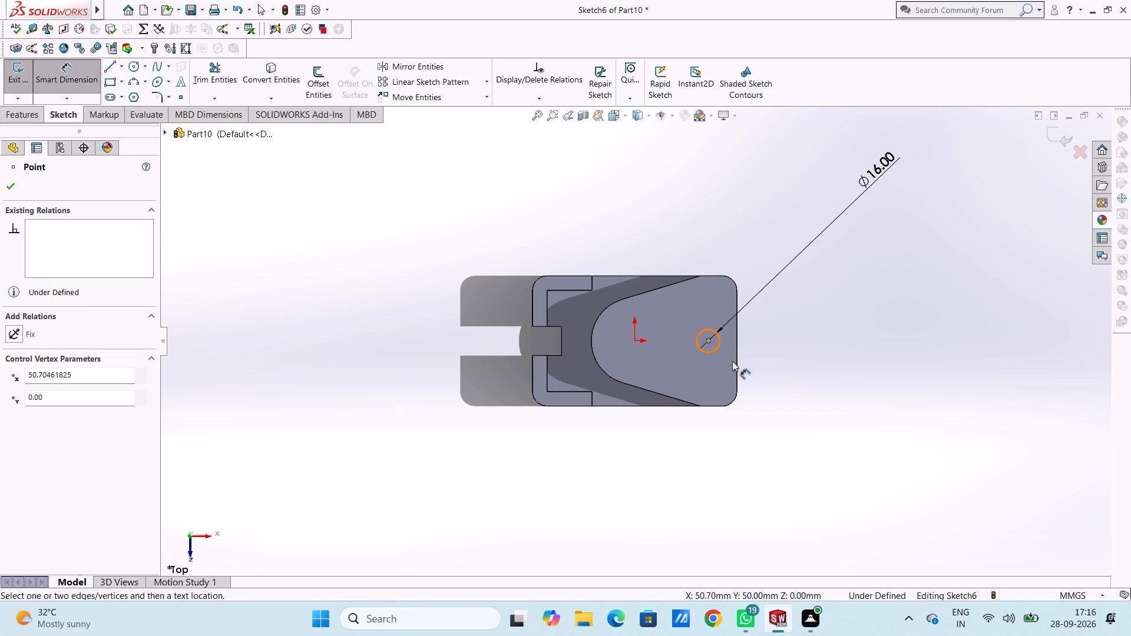
{"action": "left_click", "coordinate": [736, 364]}
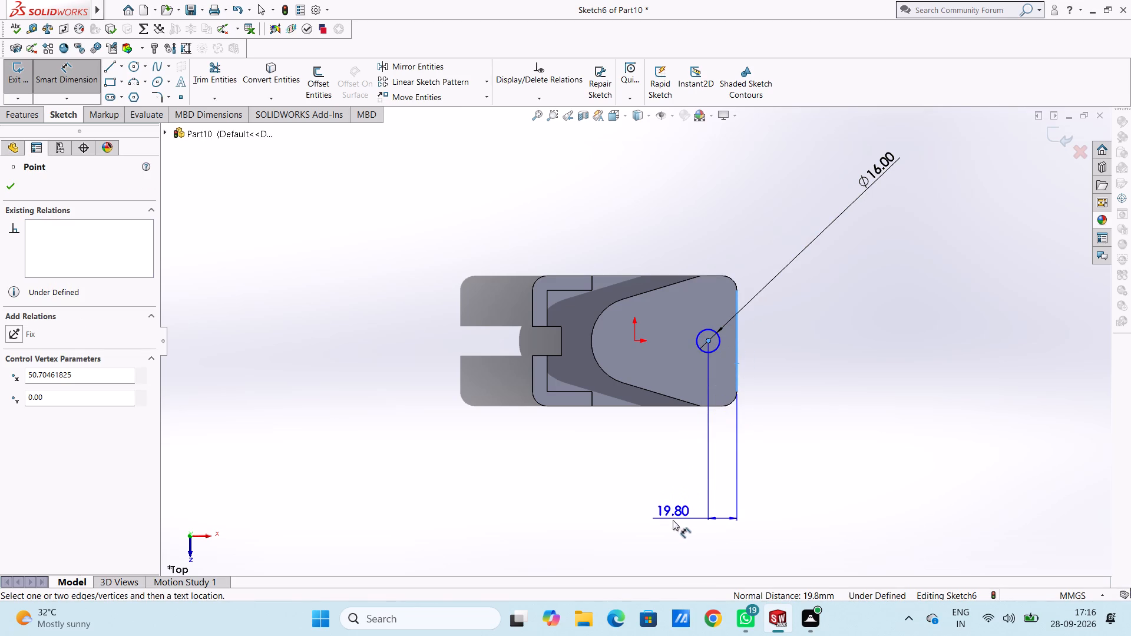
{"action": "left_click", "coordinate": [703, 531]}
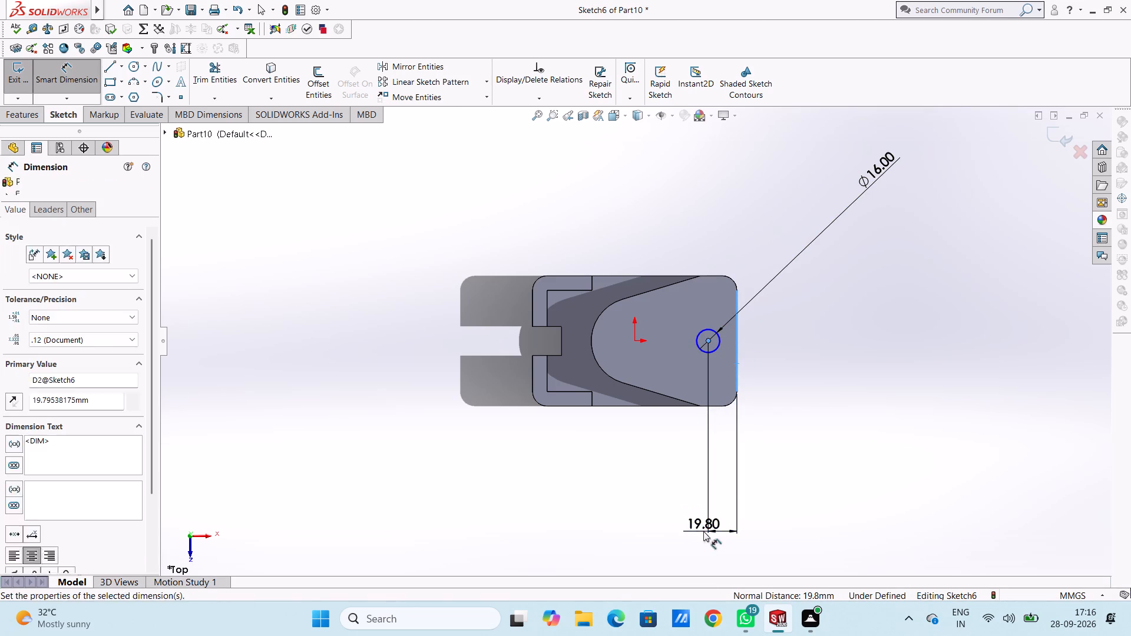
{"action": "type", "text": "18"}
{"action": "key", "text": "Return"}
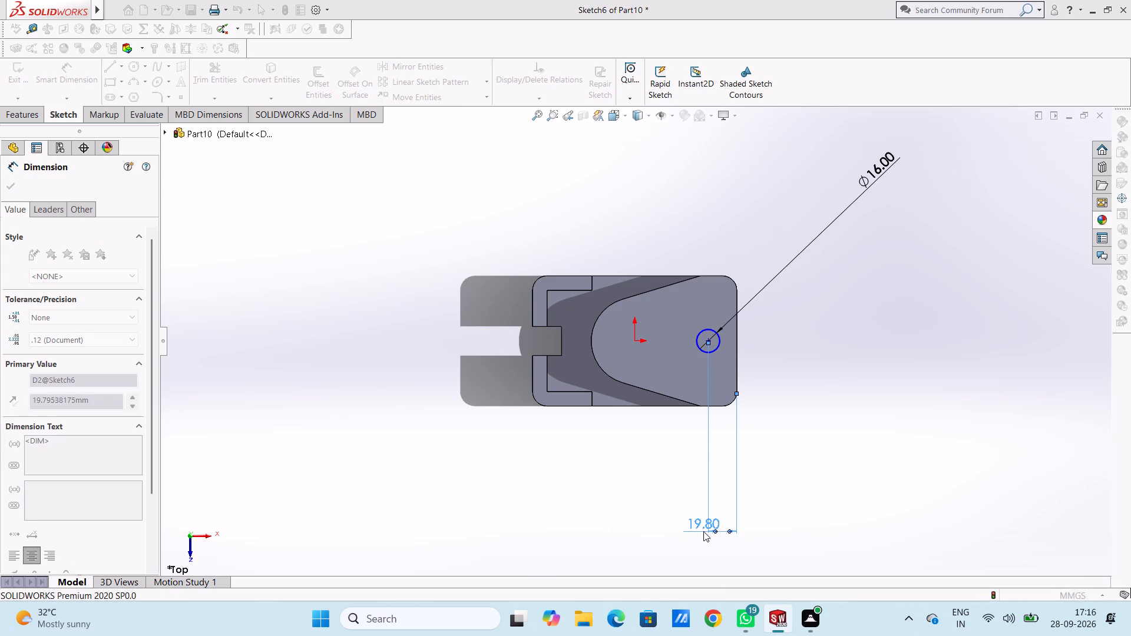
{"action": "left_click", "coordinate": [591, 483]}
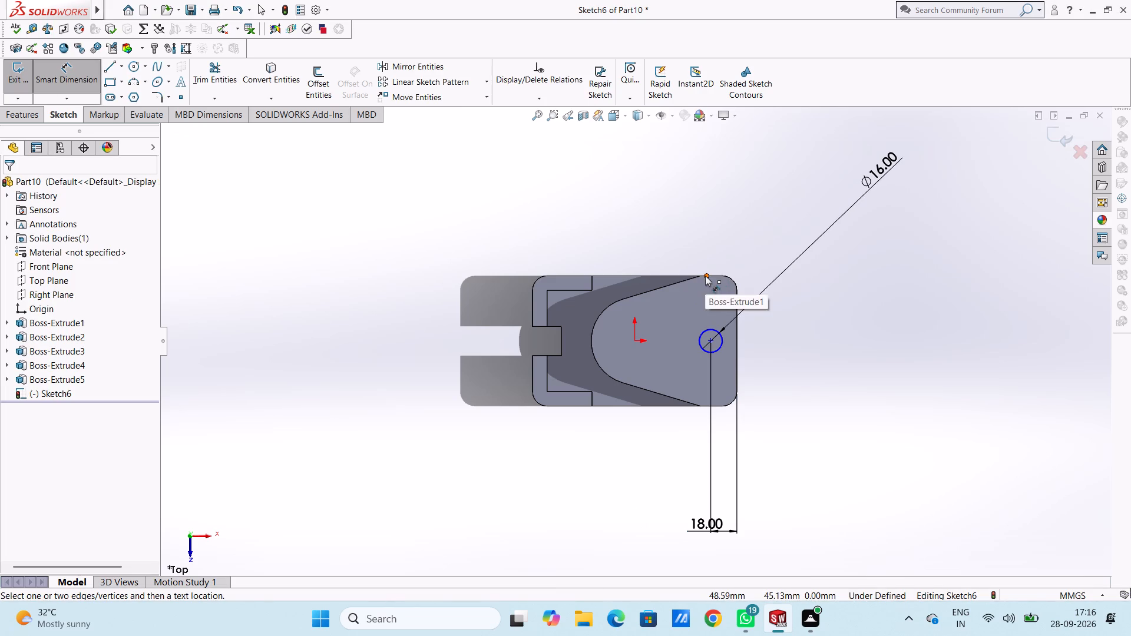
Dimension the circle's centre 45 mm from the flange's straight side edge.
{"action": "scroll", "coordinate": [705, 279], "scroll_direction": "down", "scroll_amount": 3}
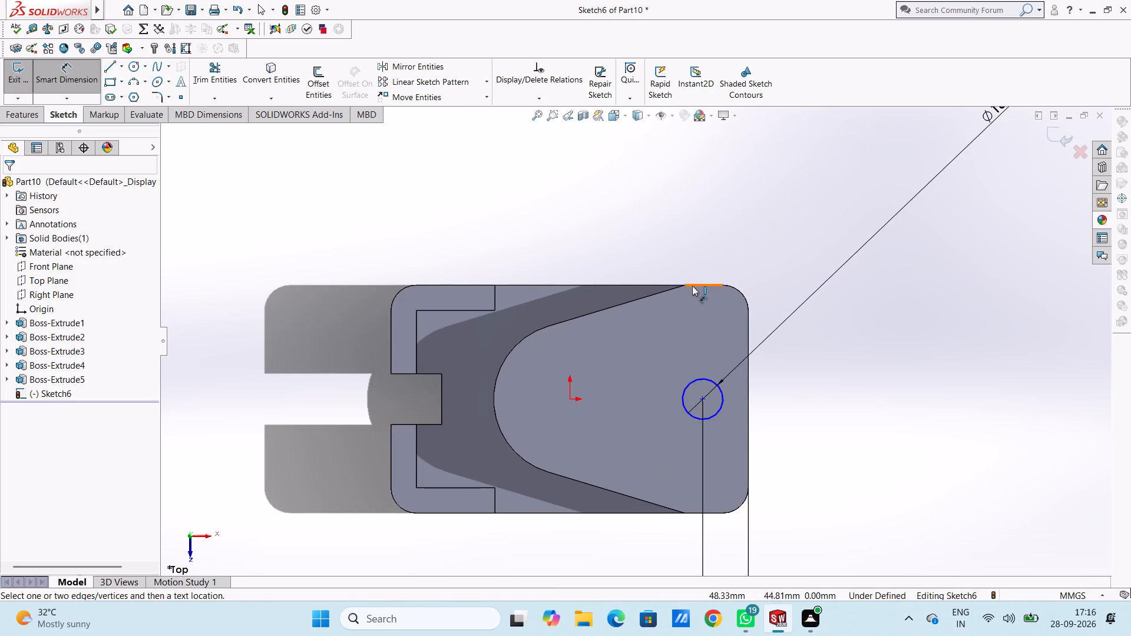
{"action": "left_click", "coordinate": [692, 286]}
{"action": "left_click", "coordinate": [700, 398]}
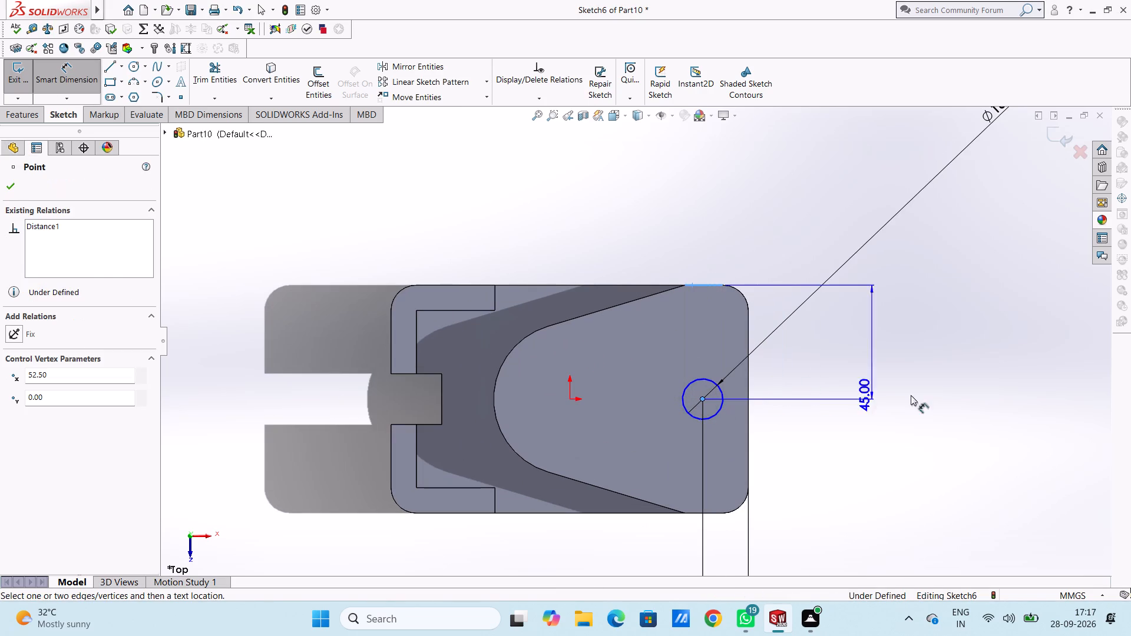
{"action": "left_click", "coordinate": [981, 400]}
{"action": "left_click", "coordinate": [926, 385]}
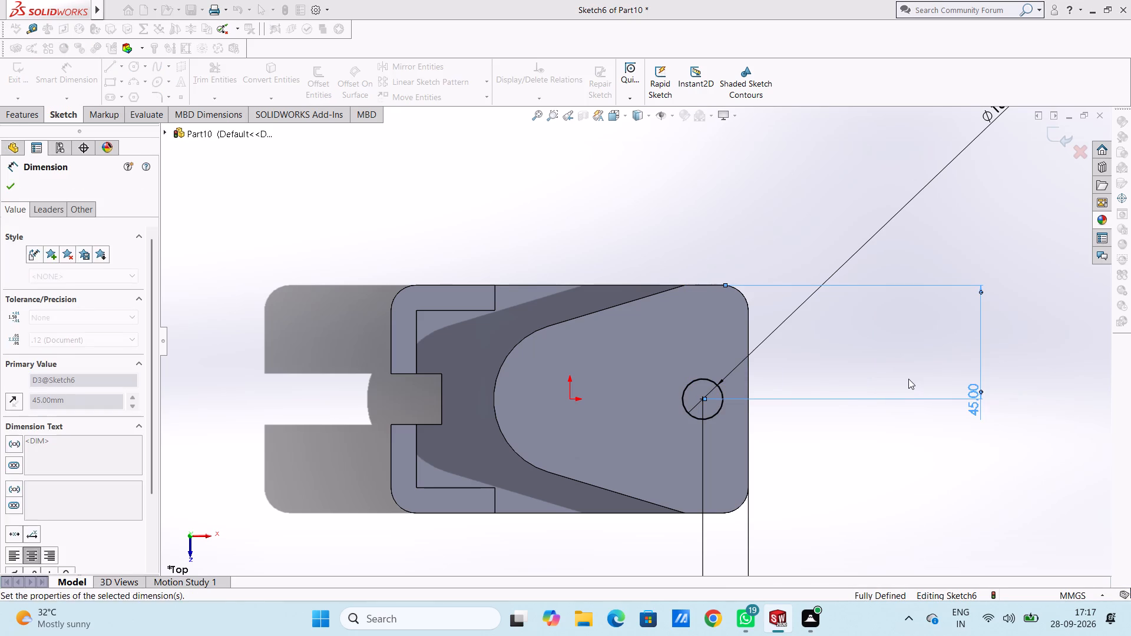
{"action": "left_click", "coordinate": [908, 379]}
Cut-extrude the 16 mm circle as a blind hole 90 mm deep, down through the flange and the base plate.
{"action": "scroll", "coordinate": [908, 380], "scroll_direction": "up", "scroll_amount": 4}
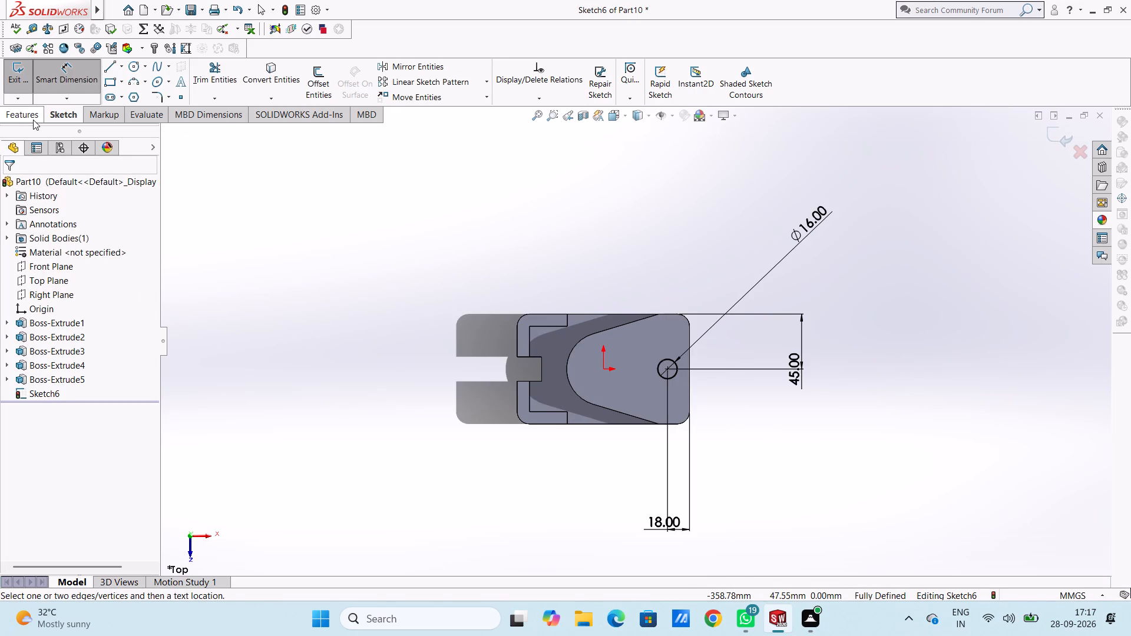
{"action": "left_click", "coordinate": [33, 120]}
{"action": "left_click", "coordinate": [197, 78]}
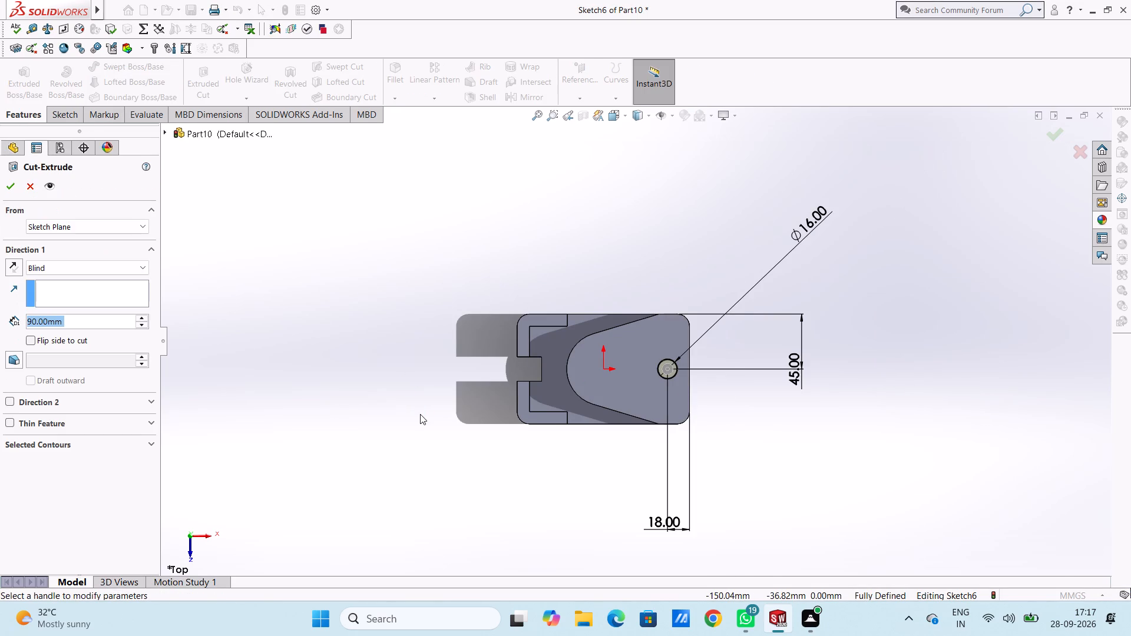
{"action": "middle_click_drag", "start_coordinate": [426, 434], "coordinate": [377, 332]}
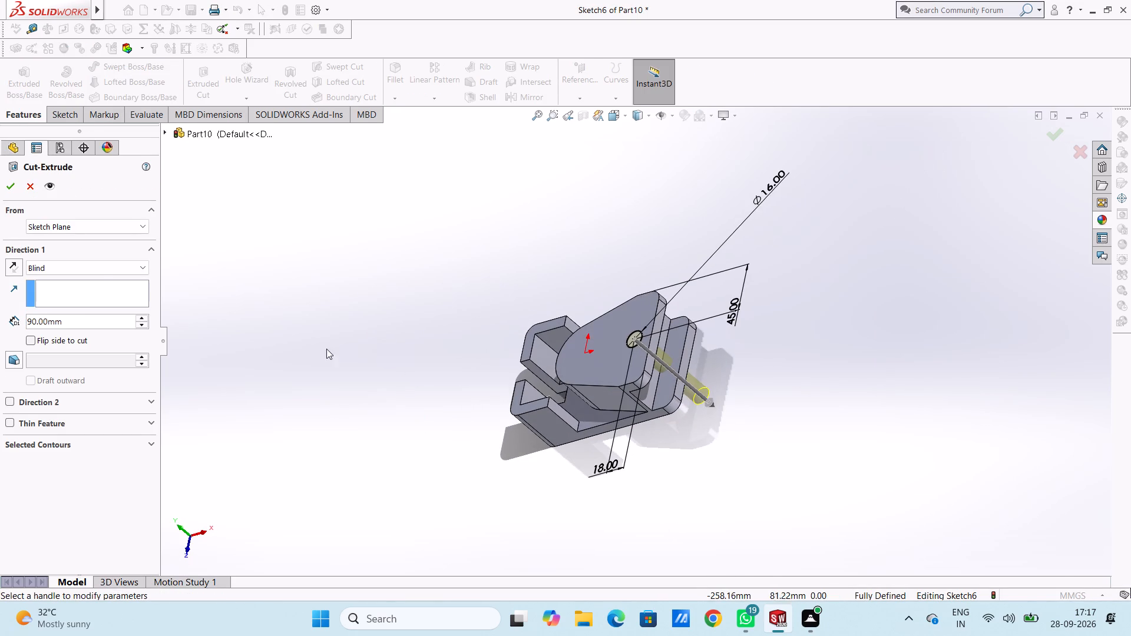
{"action": "left_click", "coordinate": [9, 183]}
{"action": "left_click", "coordinate": [340, 300]}
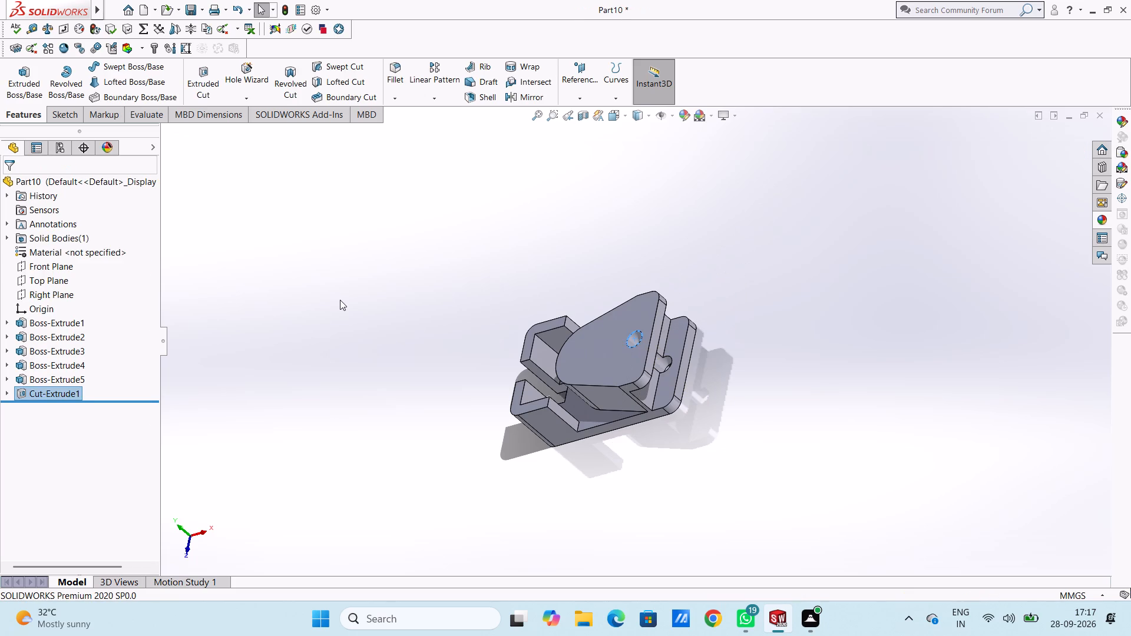
On the teardrop boss's top face, sketch a circle of about 30 mm radius centred on the origin, matching the rounded end.
{"action": "middle_click_drag", "start_coordinate": [348, 327], "coordinate": [351, 237]}
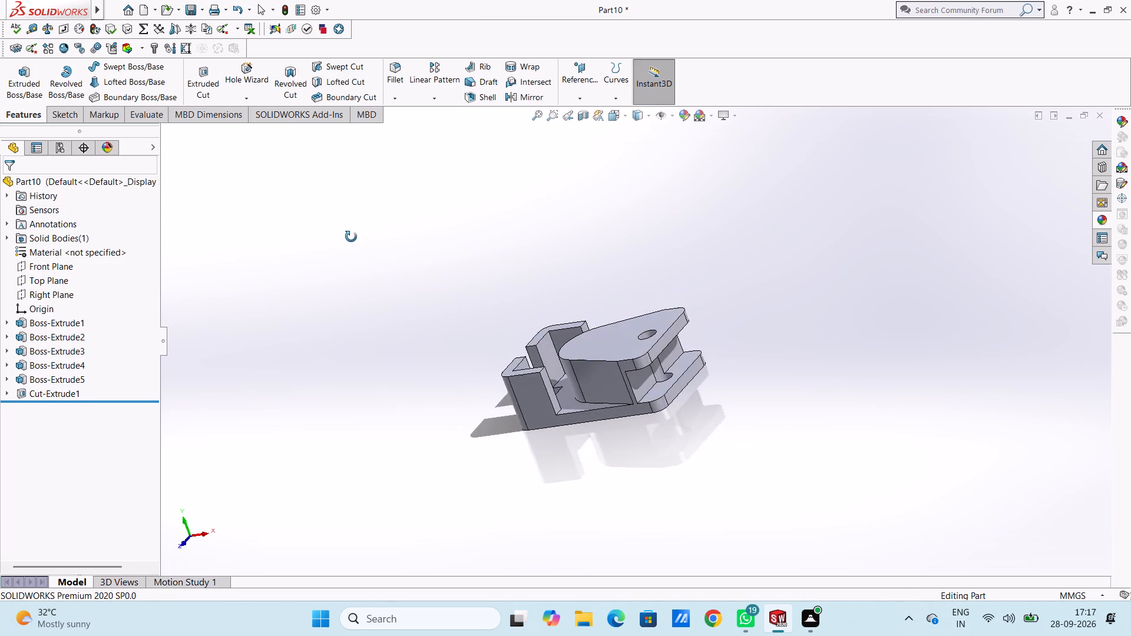
{"action": "middle_click_drag", "start_coordinate": [351, 237], "coordinate": [439, 360]}
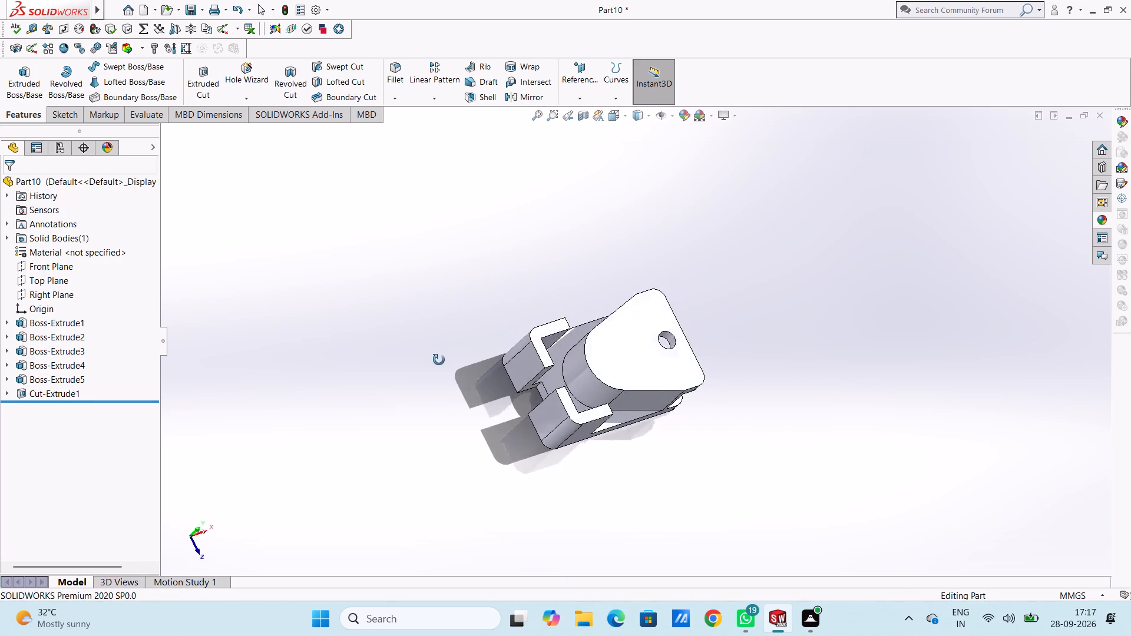
{"action": "middle_click_drag", "start_coordinate": [439, 360], "coordinate": [430, 391]}
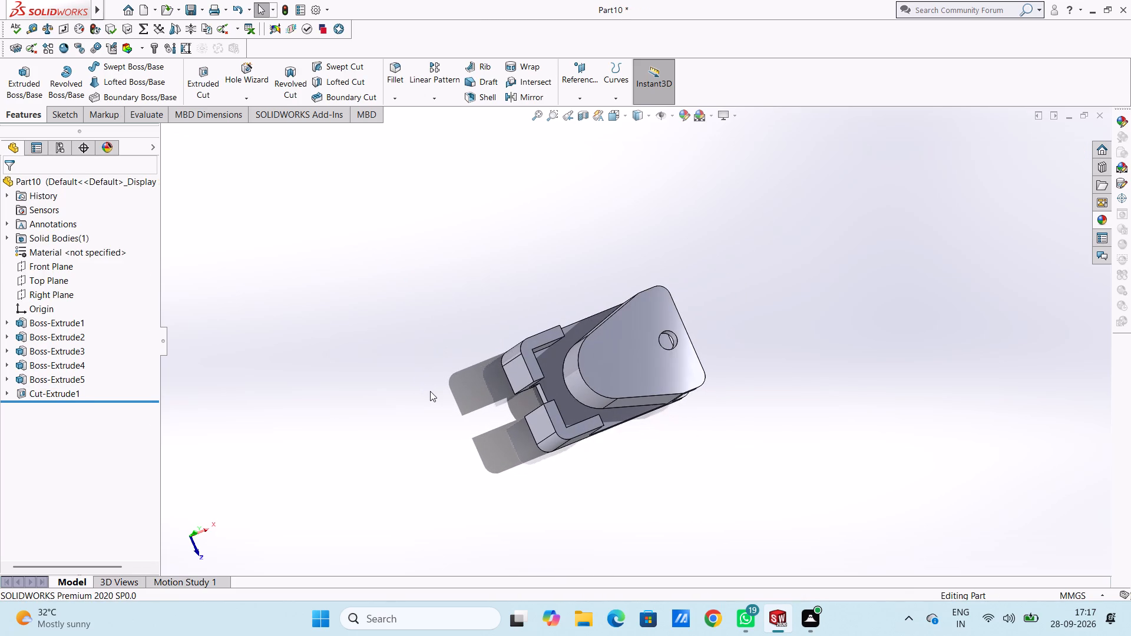
{"action": "key", "text": "ctrl+5"}
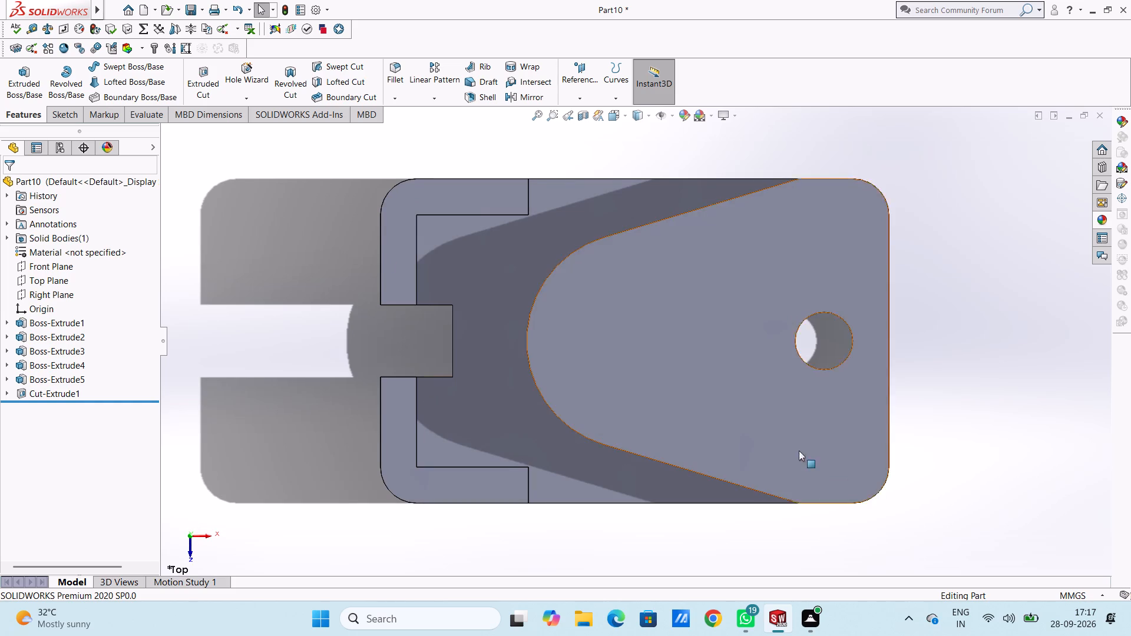
{"action": "left_click", "coordinate": [686, 389]}
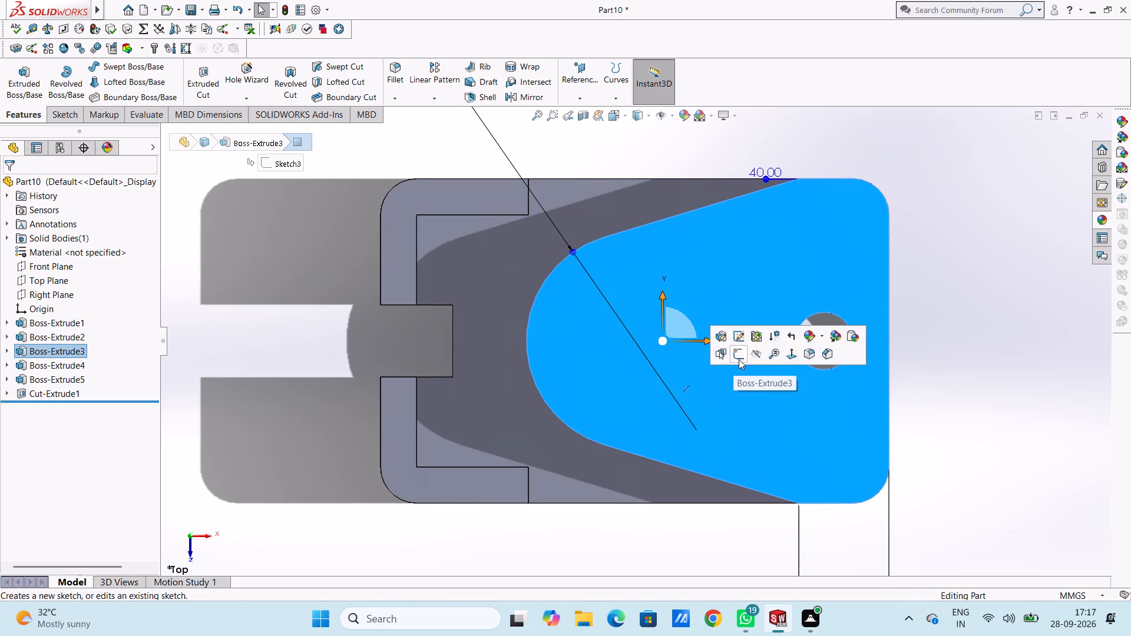
{"action": "left_click", "coordinate": [738, 359]}
{"action": "left_click", "coordinate": [281, 330]}
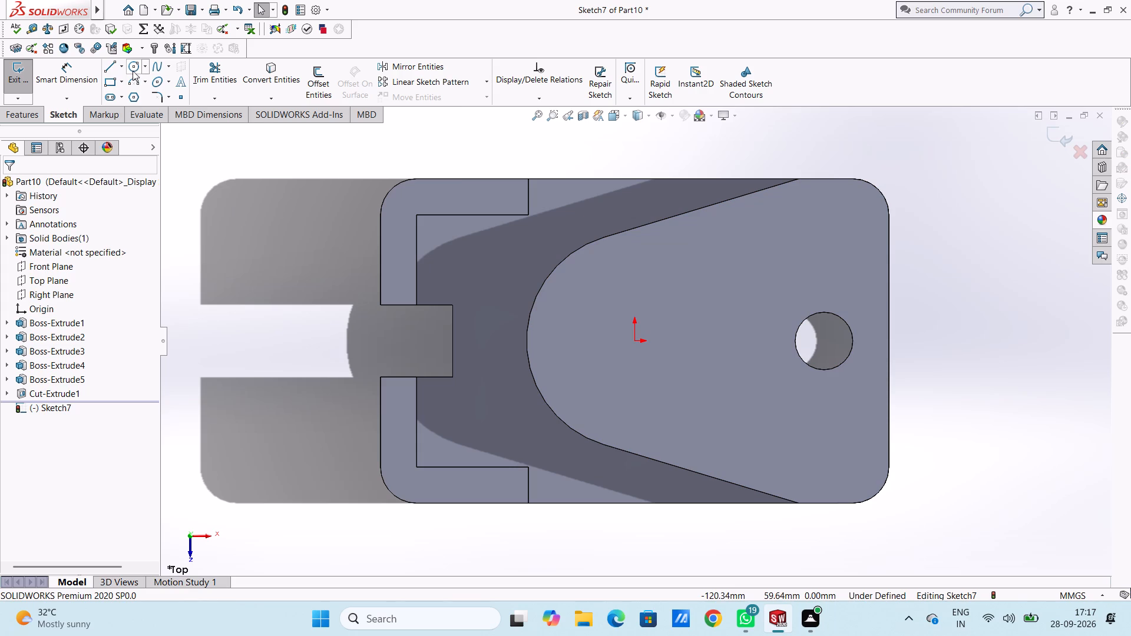
{"action": "left_click", "coordinate": [133, 70]}
{"action": "left_click", "coordinate": [633, 337]}
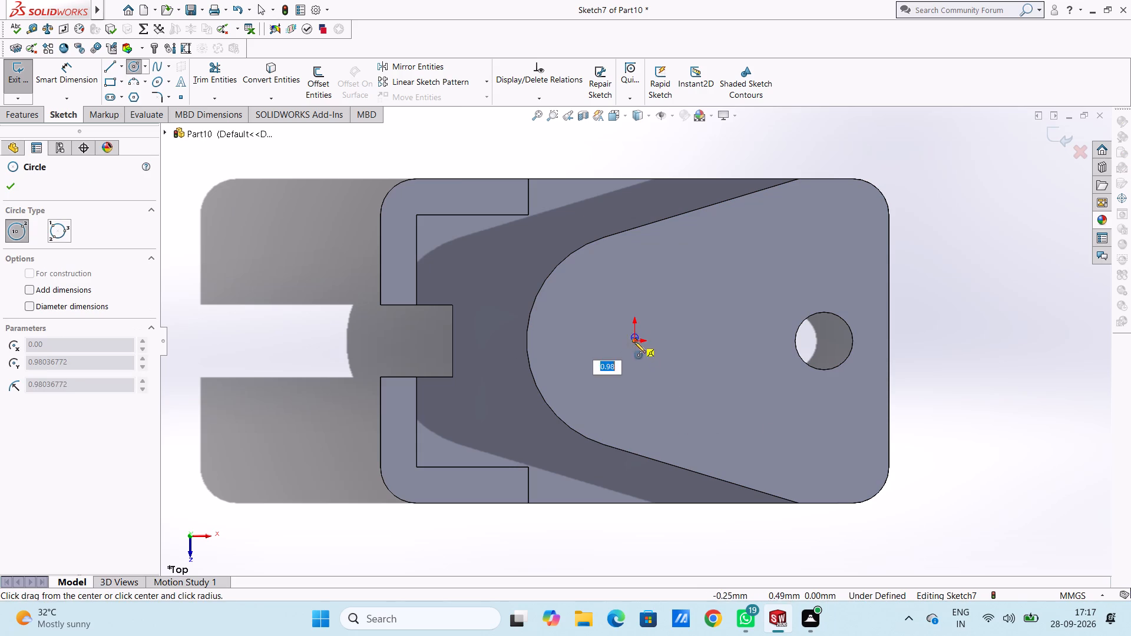
{"action": "key", "text": "Escape"}
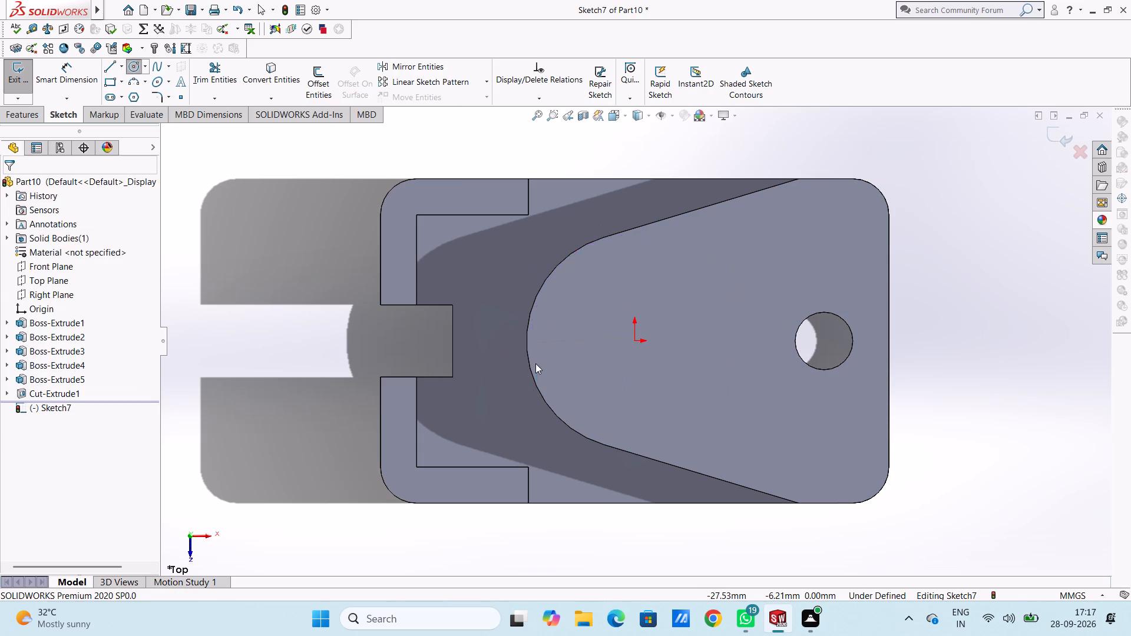
{"action": "left_click", "coordinate": [137, 62]}
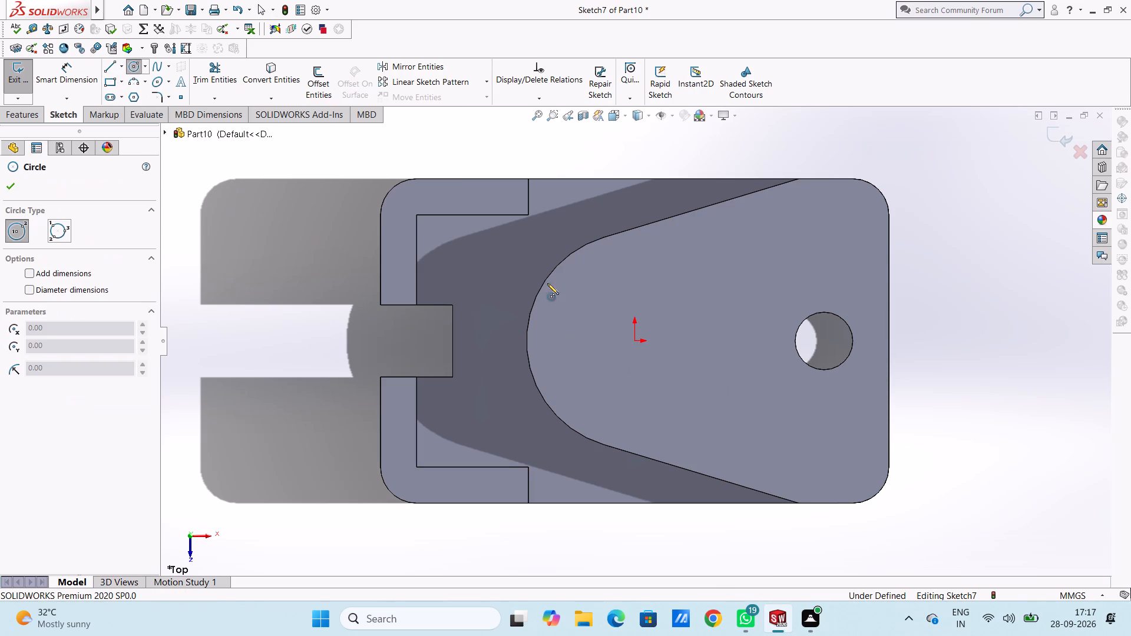
{"action": "left_click", "coordinate": [634, 343]}
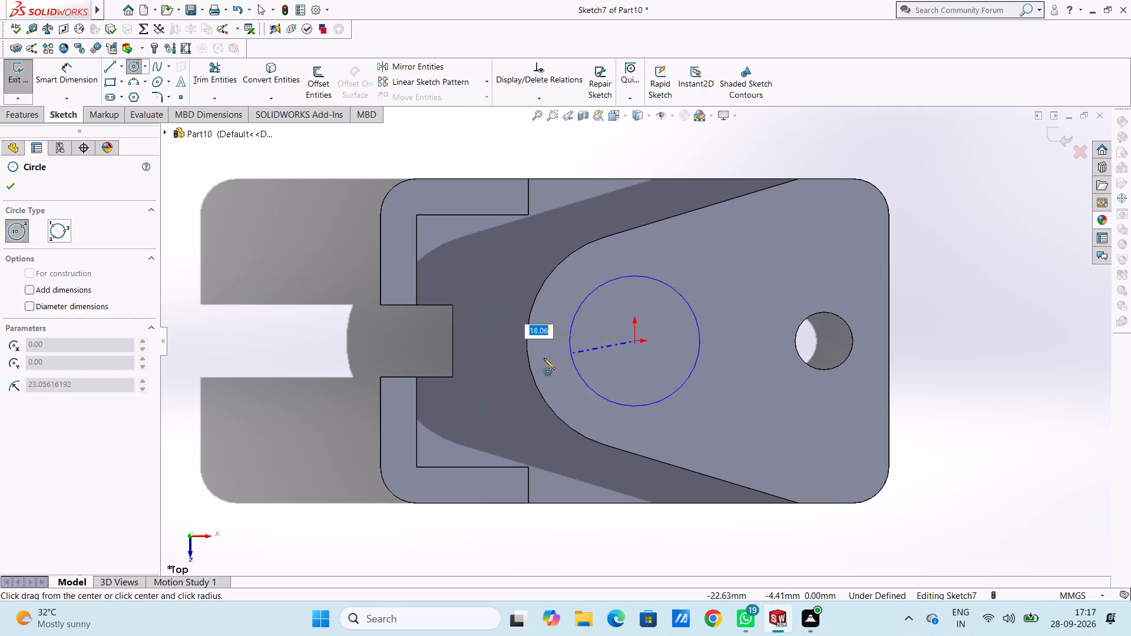
{"action": "left_click", "coordinate": [528, 357]}
{"action": "key", "text": "Escape"}
{"action": "key", "text": "Escape"}
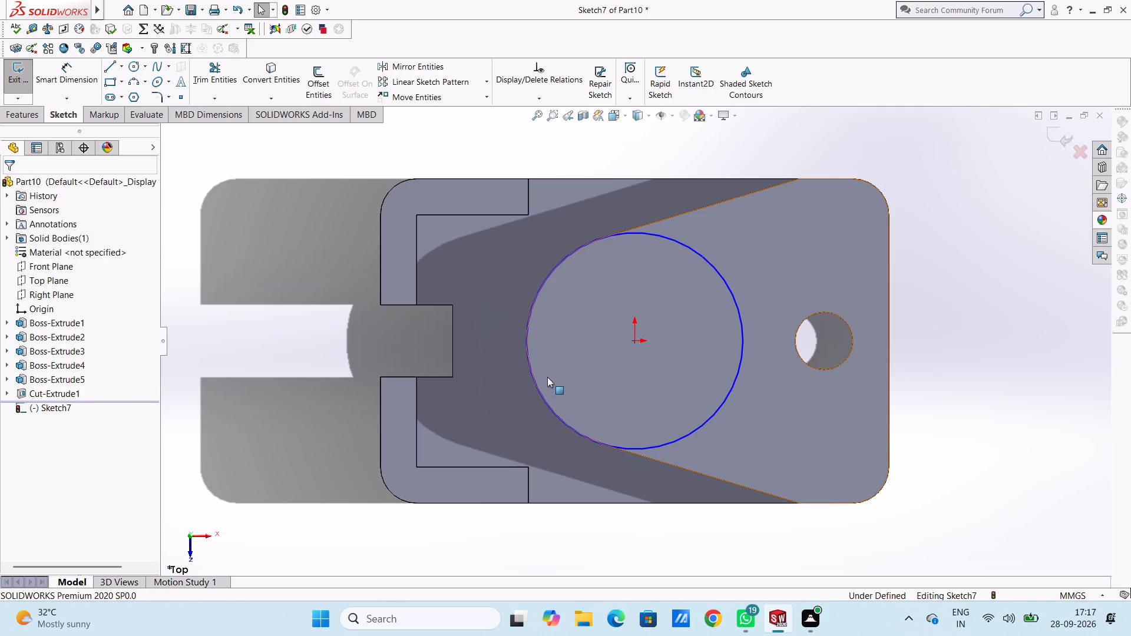
Dimension the large circle's diameter as 60 mm.
{"action": "scroll", "coordinate": [549, 384], "scroll_direction": "up", "scroll_amount": 3}
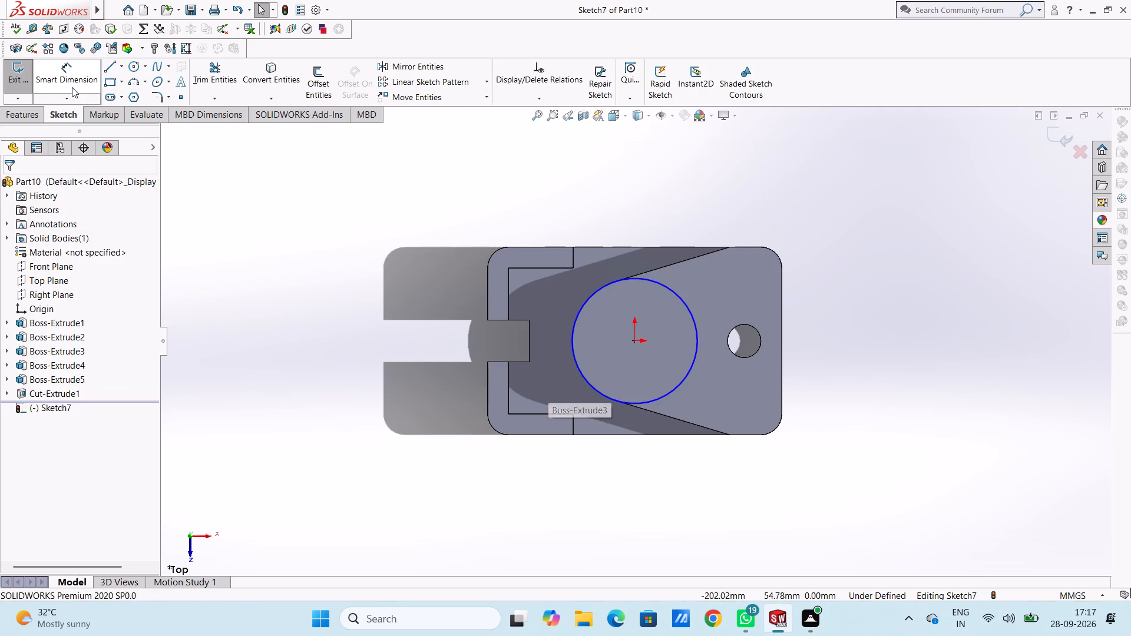
{"action": "left_click", "coordinate": [63, 67]}
{"action": "left_click", "coordinate": [658, 286]}
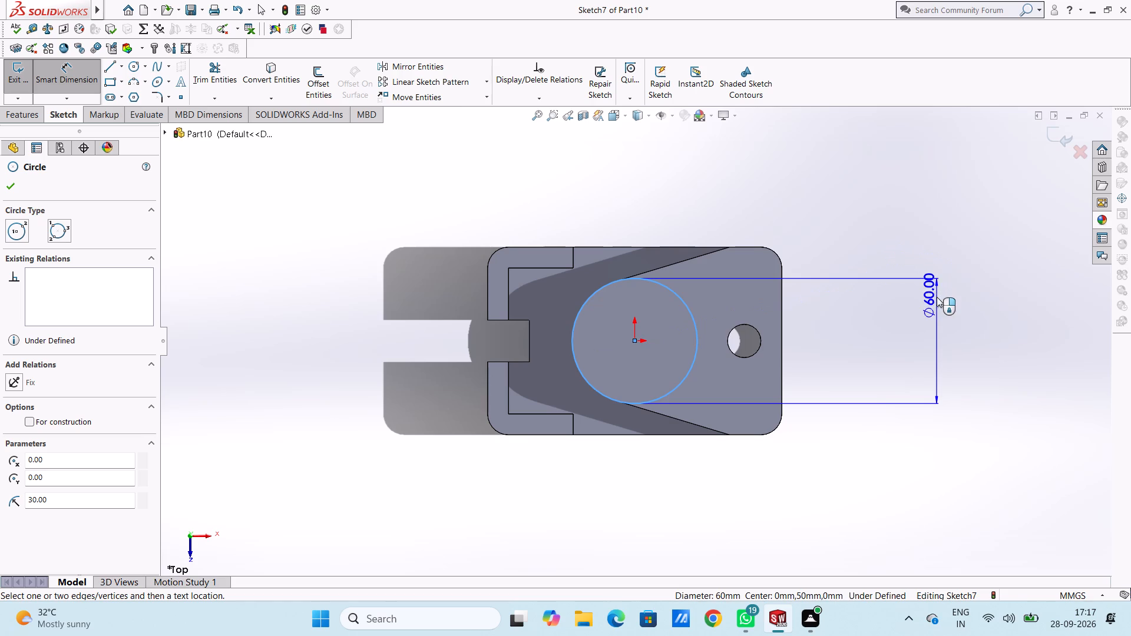
{"action": "left_click", "coordinate": [908, 250]}
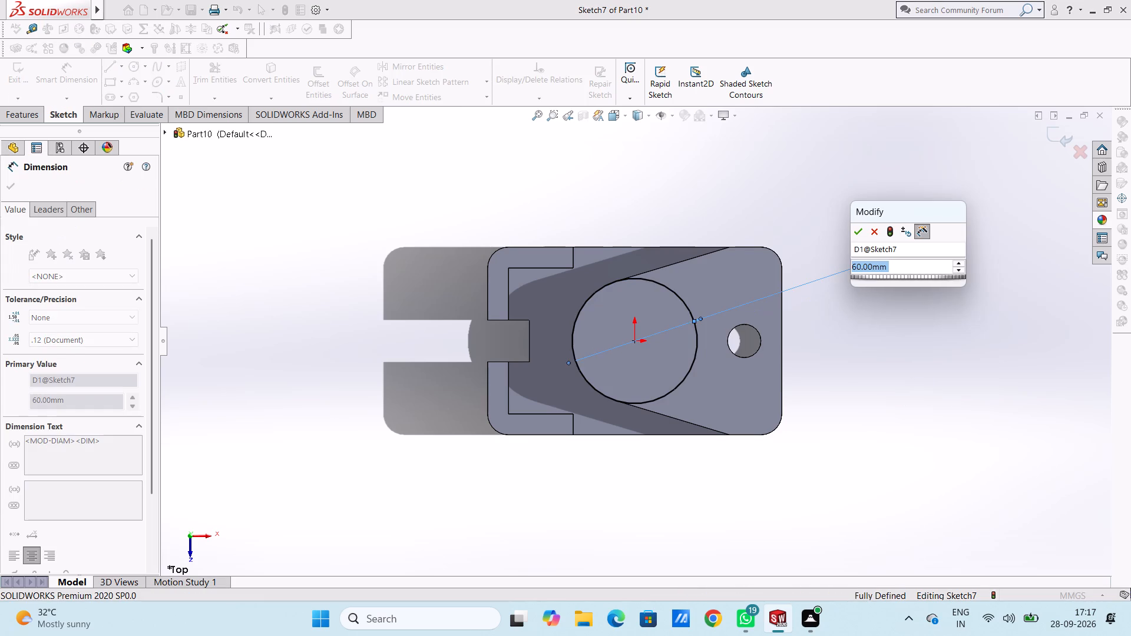
{"action": "left_click", "coordinate": [859, 238]}
{"action": "left_click", "coordinate": [831, 223]}
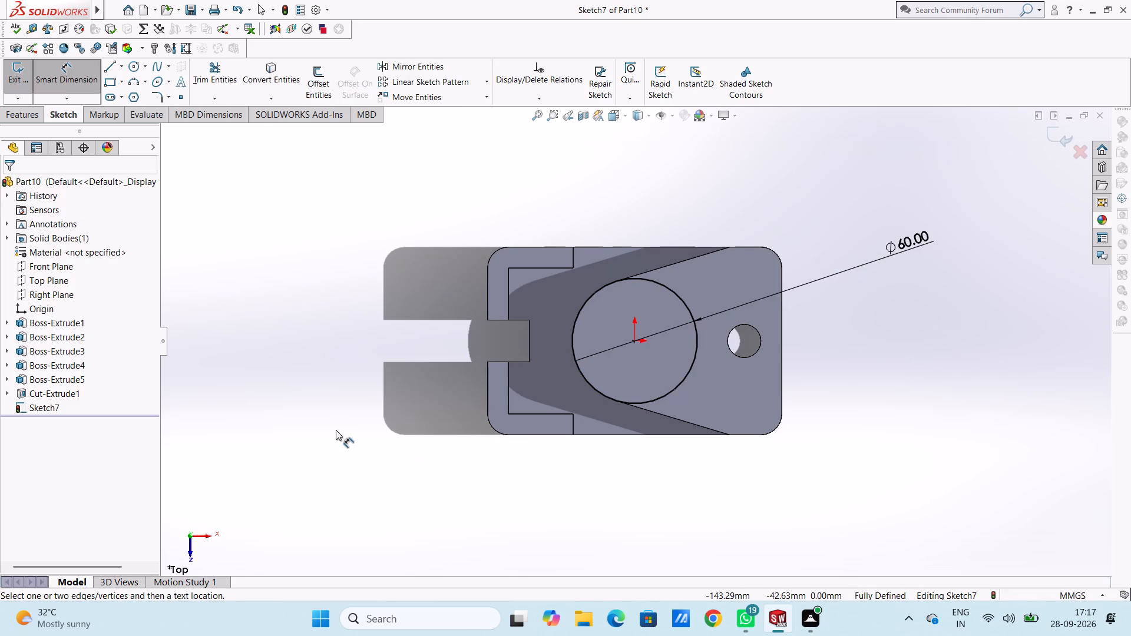
{"action": "key", "text": "Escape"}
Extrude the 60 mm circle upward as a 20 mm blind boss with Merge result on.
{"action": "middle_click_drag", "start_coordinate": [336, 430], "coordinate": [325, 280]}
{"action": "scroll", "coordinate": [325, 280], "scroll_direction": "up", "scroll_amount": 1}
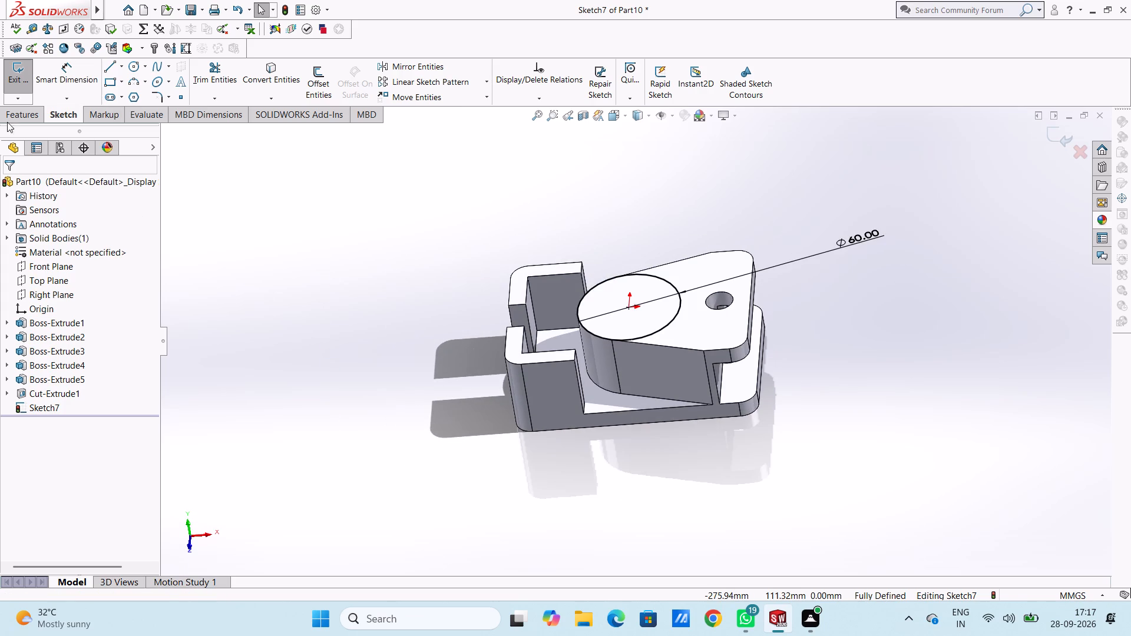
{"action": "left_click", "coordinate": [12, 111]}
{"action": "left_click", "coordinate": [9, 74]}
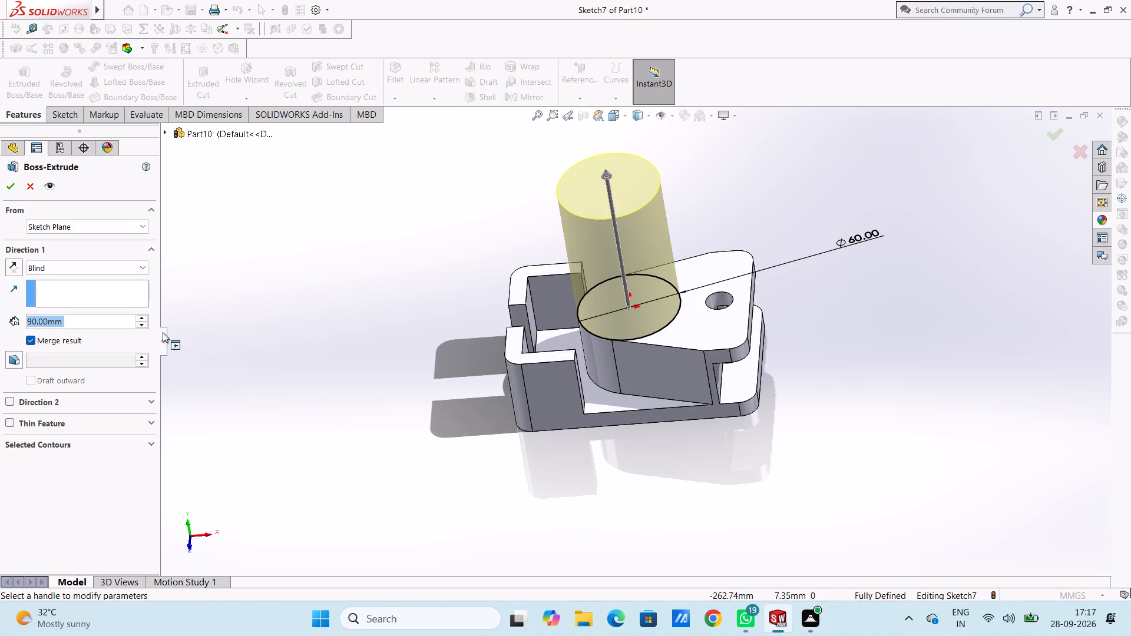
{"action": "type", "text": "20"}
{"action": "key", "text": "Return"}
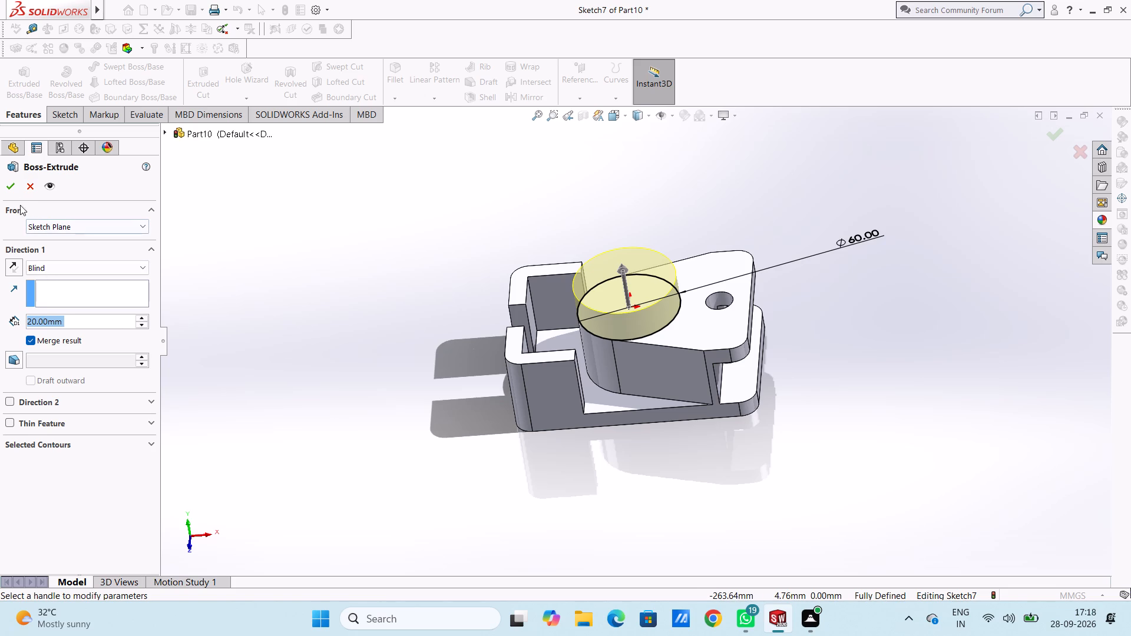
{"action": "left_click", "coordinate": [12, 188]}
{"action": "left_click", "coordinate": [227, 277]}
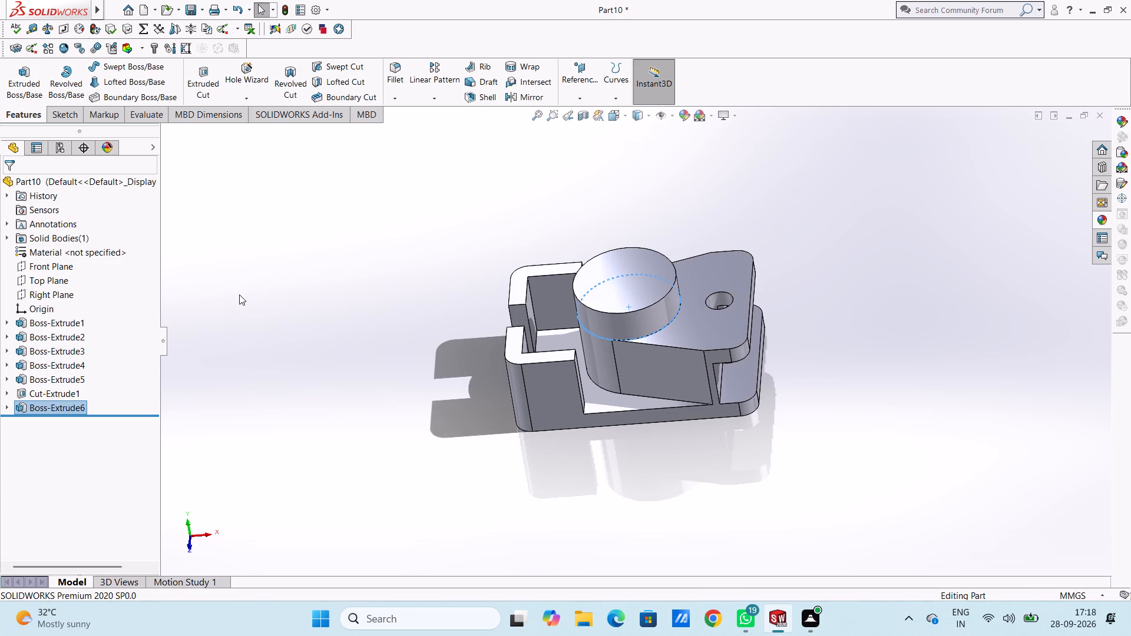
{"action": "key", "text": "ctrl+5"}
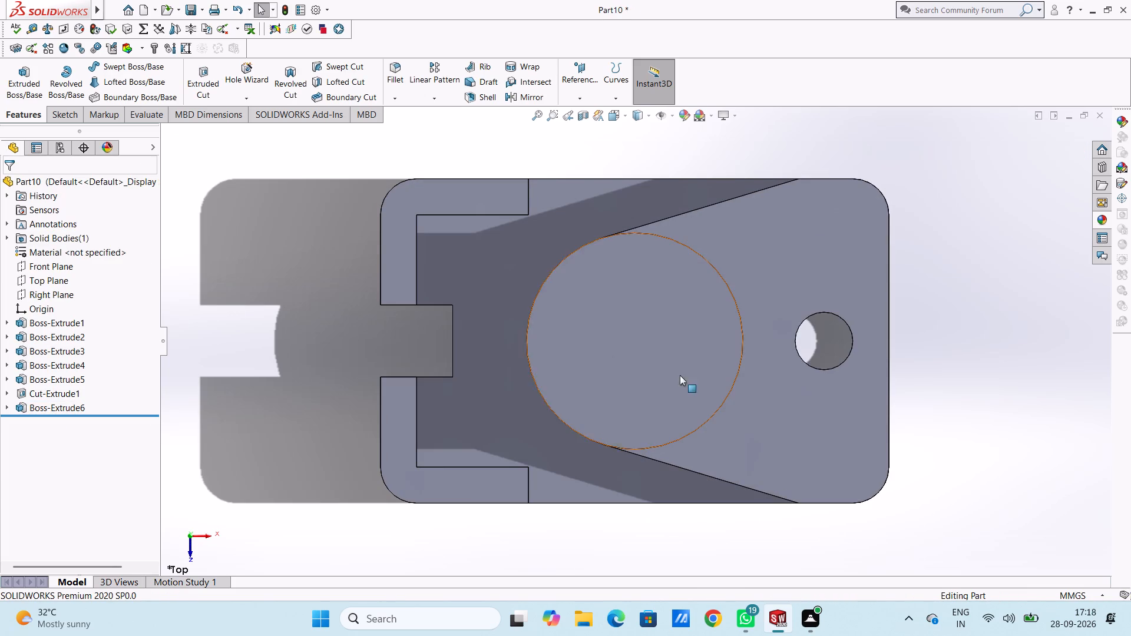
On the cylindrical boss's top face, sketch a circle of 20 mm radius centred on the origin.
{"action": "left_click", "coordinate": [633, 353]}
{"action": "left_click", "coordinate": [682, 324]}
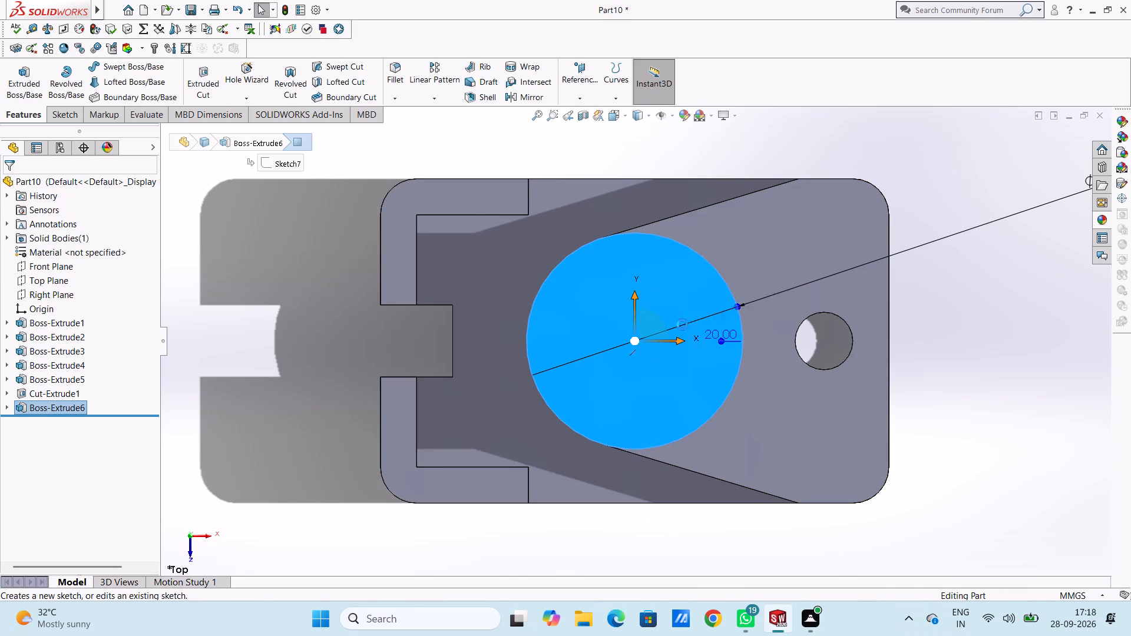
{"action": "left_click", "coordinate": [685, 134]}
{"action": "scroll", "coordinate": [585, 363], "scroll_direction": "up", "scroll_amount": 1}
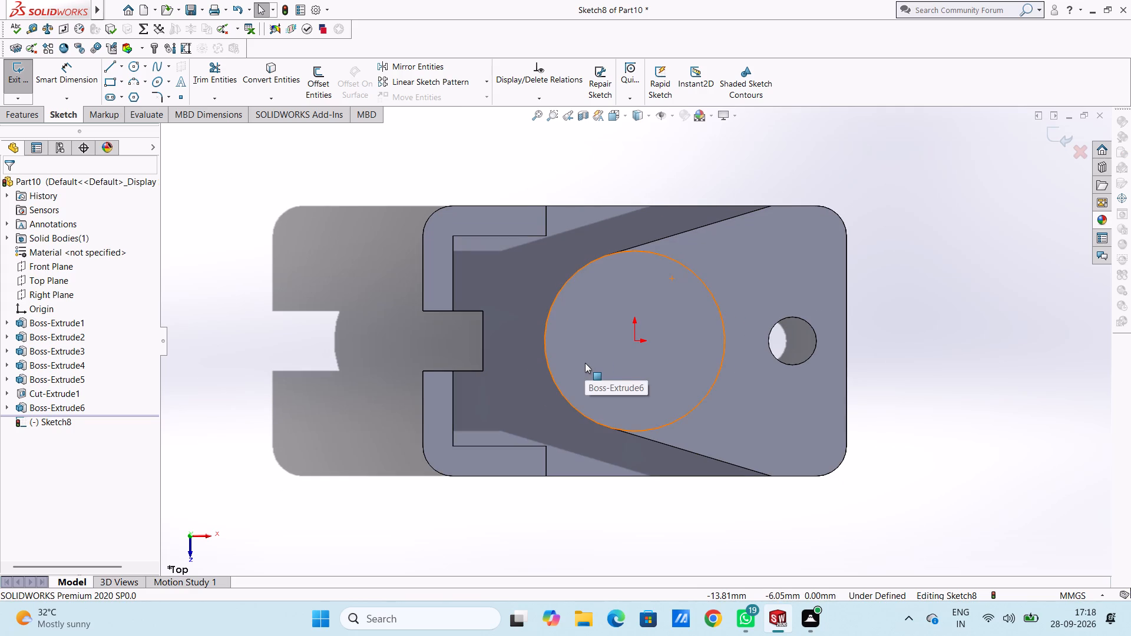
{"action": "left_click", "coordinate": [129, 69]}
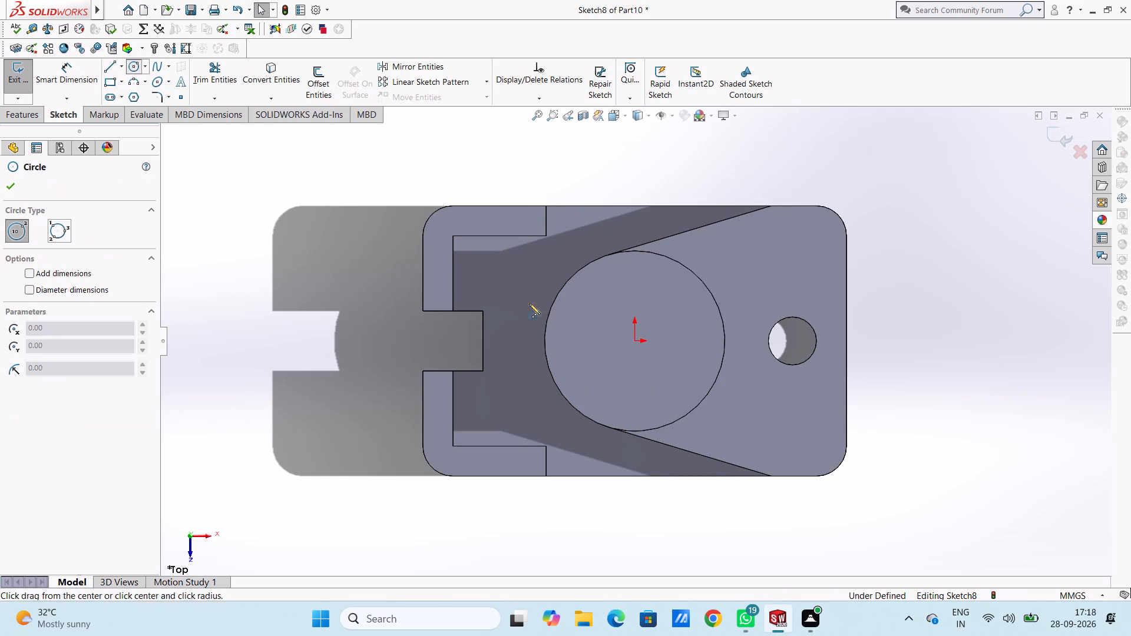
{"action": "left_click", "coordinate": [634, 343]}
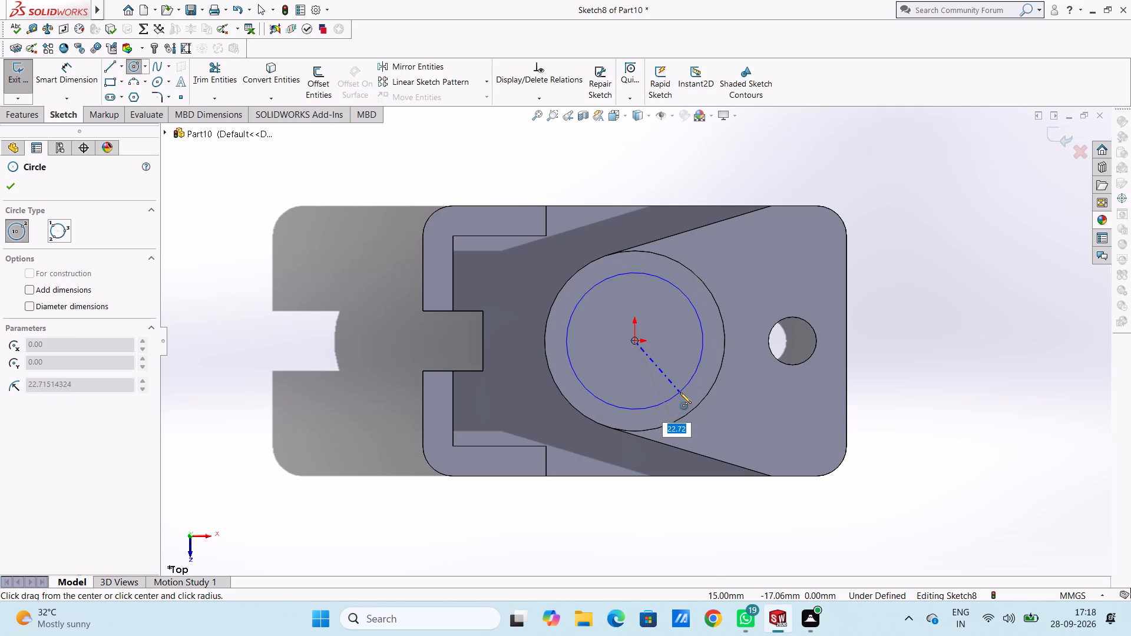
{"action": "type", "text": "20"}
{"action": "key", "text": "Return"}
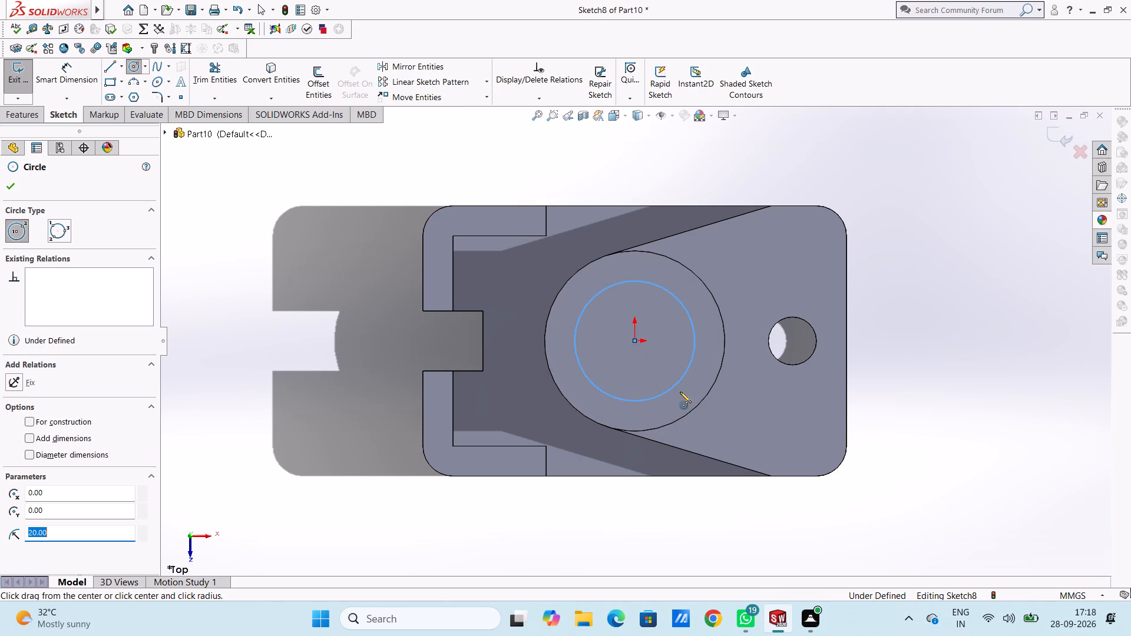
{"action": "key", "text": "Escape"}
{"action": "key", "text": "Escape"}
Dimension the new circle's diameter as 40 mm.
{"action": "scroll", "coordinate": [680, 392], "scroll_direction": "up", "scroll_amount": 2}
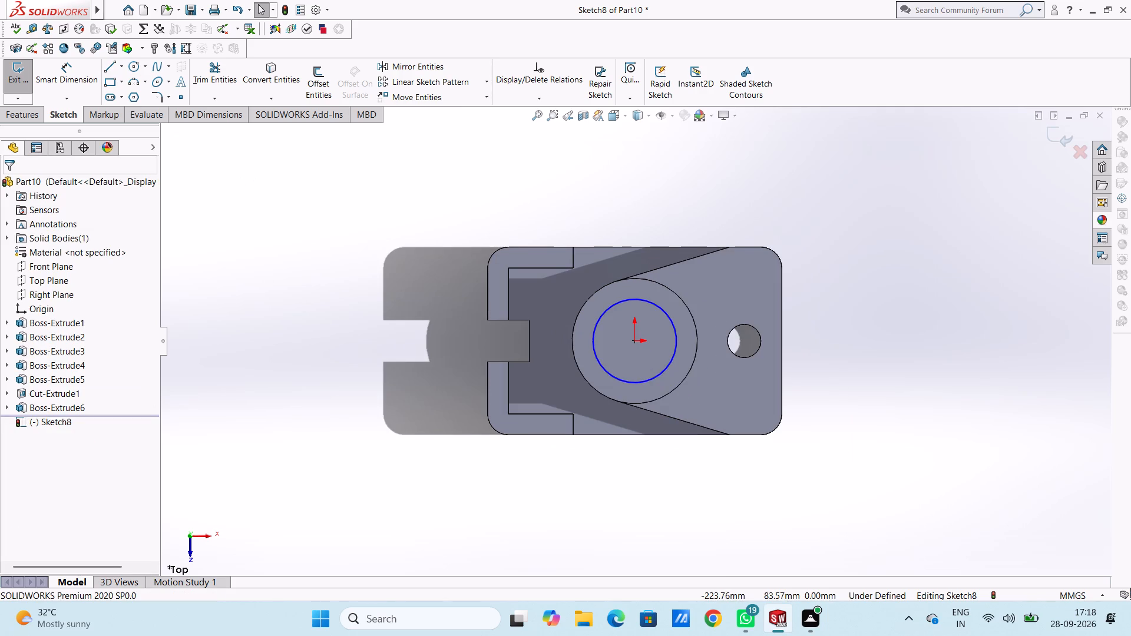
{"action": "left_click", "coordinate": [68, 71]}
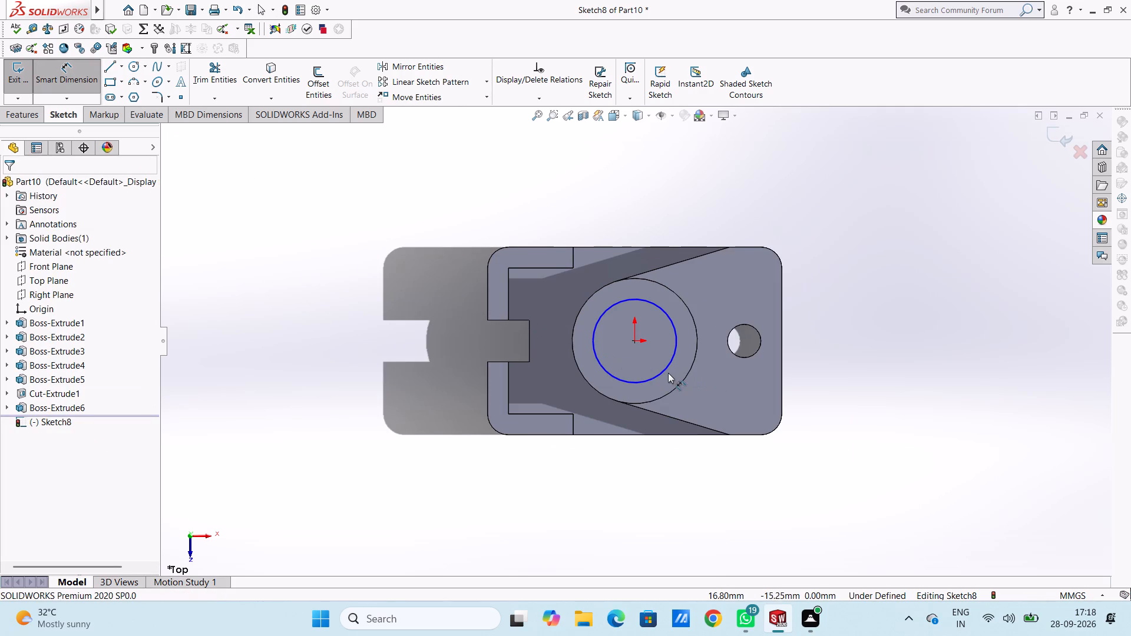
{"action": "left_click", "coordinate": [666, 370]}
{"action": "left_click", "coordinate": [829, 529]}
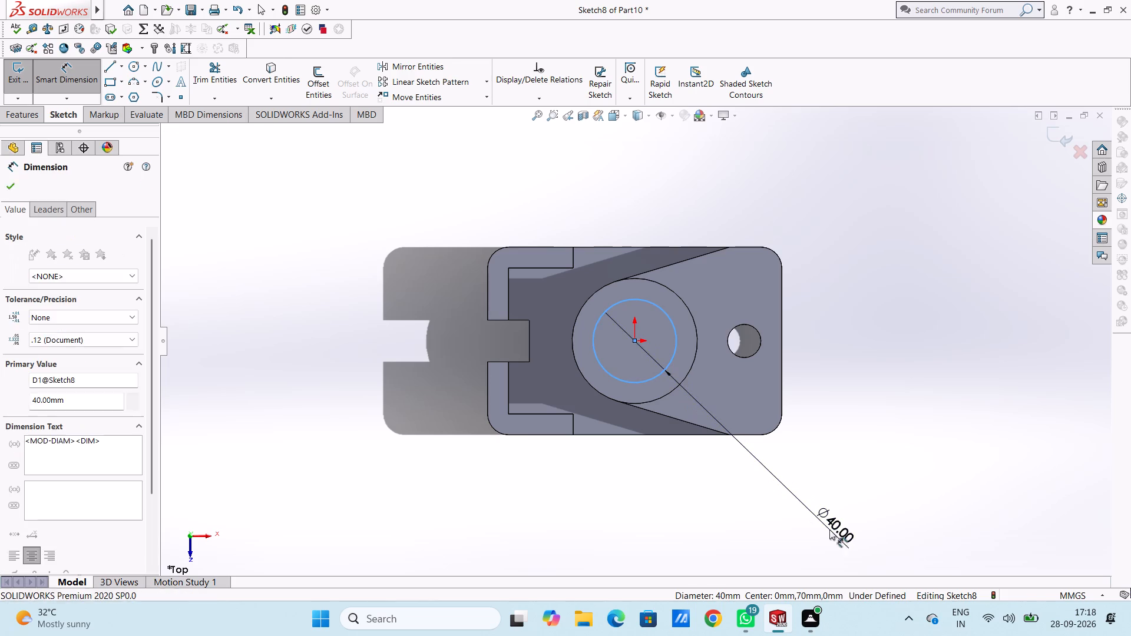
{"action": "left_click", "coordinate": [782, 515]}
{"action": "left_click", "coordinate": [702, 540]}
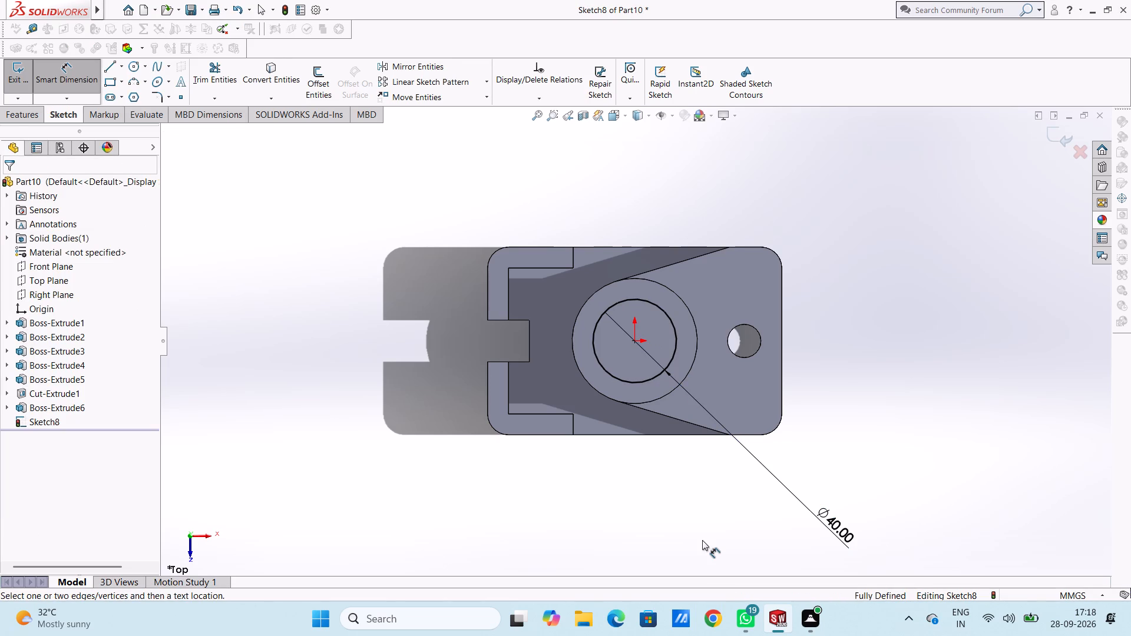
{"action": "key", "text": "Escape"}
{"action": "key", "text": "Escape"}
Cut-extrude the 40 mm circle as a blind pocket 10 mm deep into the cylindrical boss.
{"action": "middle_click_drag", "start_coordinate": [702, 531], "coordinate": [689, 345]}
{"action": "left_click", "coordinate": [27, 115]}
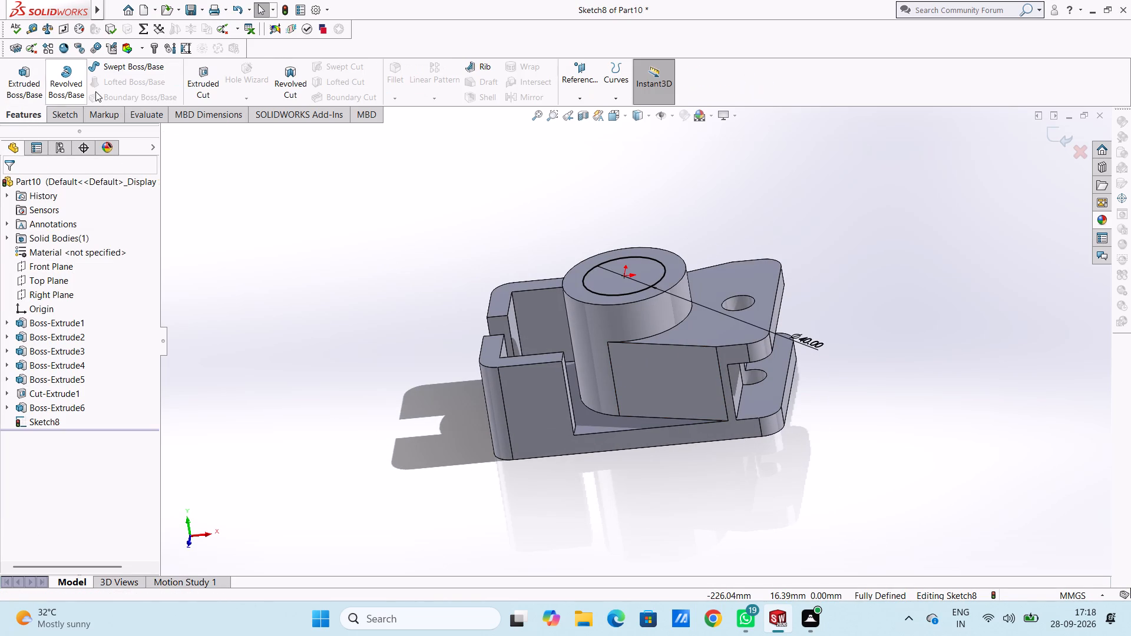
{"action": "left_click", "coordinate": [208, 81]}
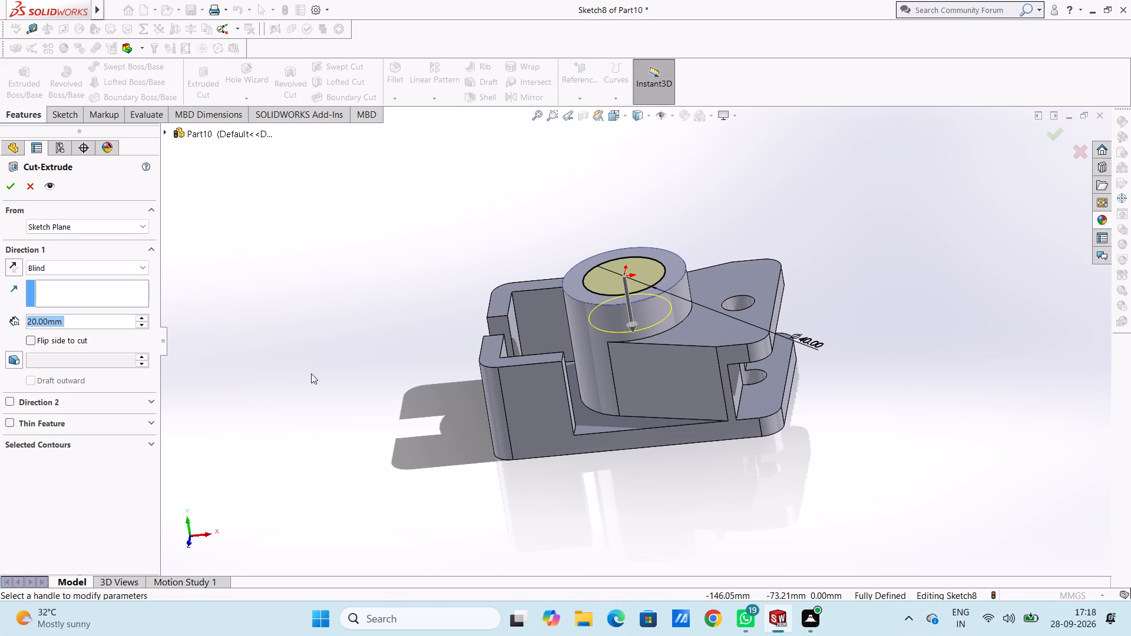
{"action": "type", "text": "10"}
{"action": "key", "text": "Return"}
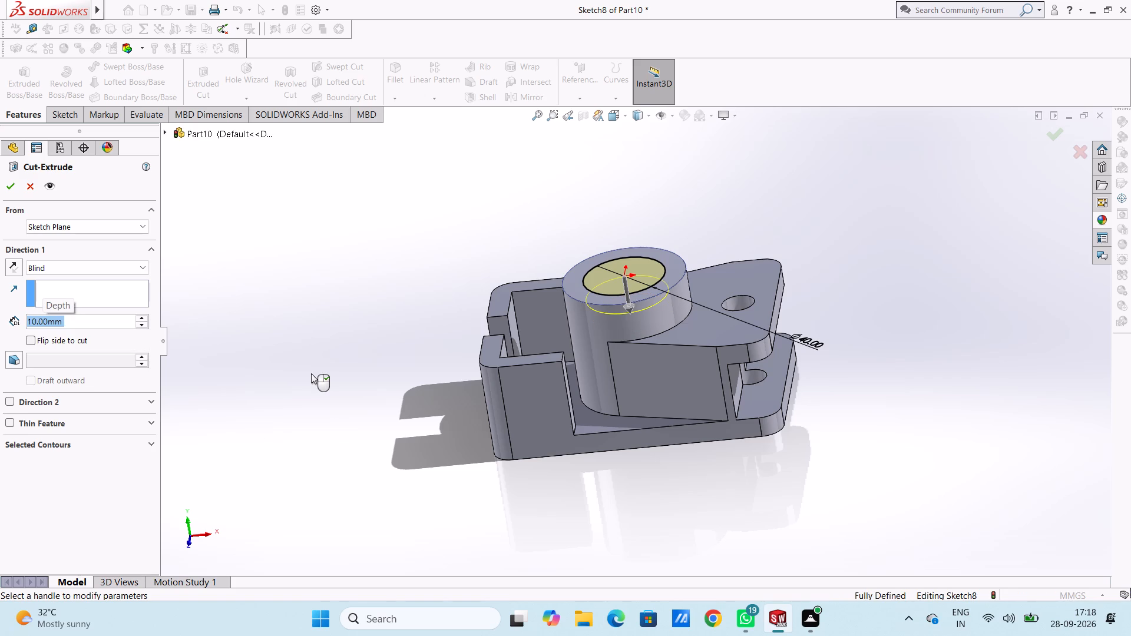
{"action": "left_click", "coordinate": [9, 188]}
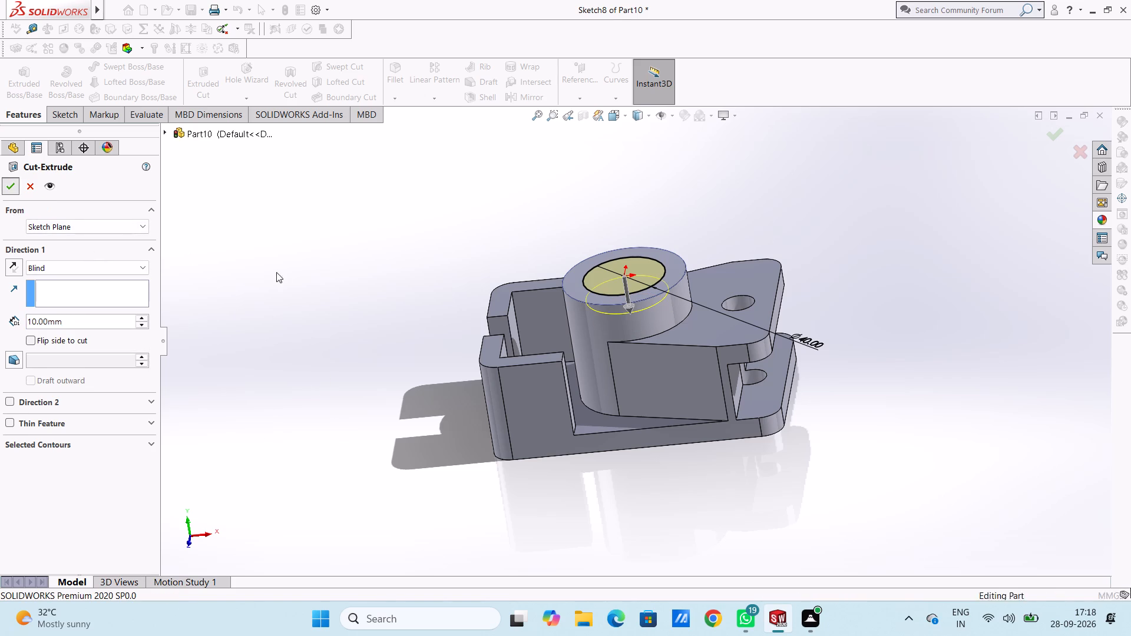
{"action": "left_click", "coordinate": [297, 280]}
On the floor of the round pocket, sketch a circle of 12 mm radius centred on the origin.
{"action": "middle_click_drag", "start_coordinate": [326, 310], "coordinate": [325, 405]}
{"action": "key", "text": "ctrl+5"}
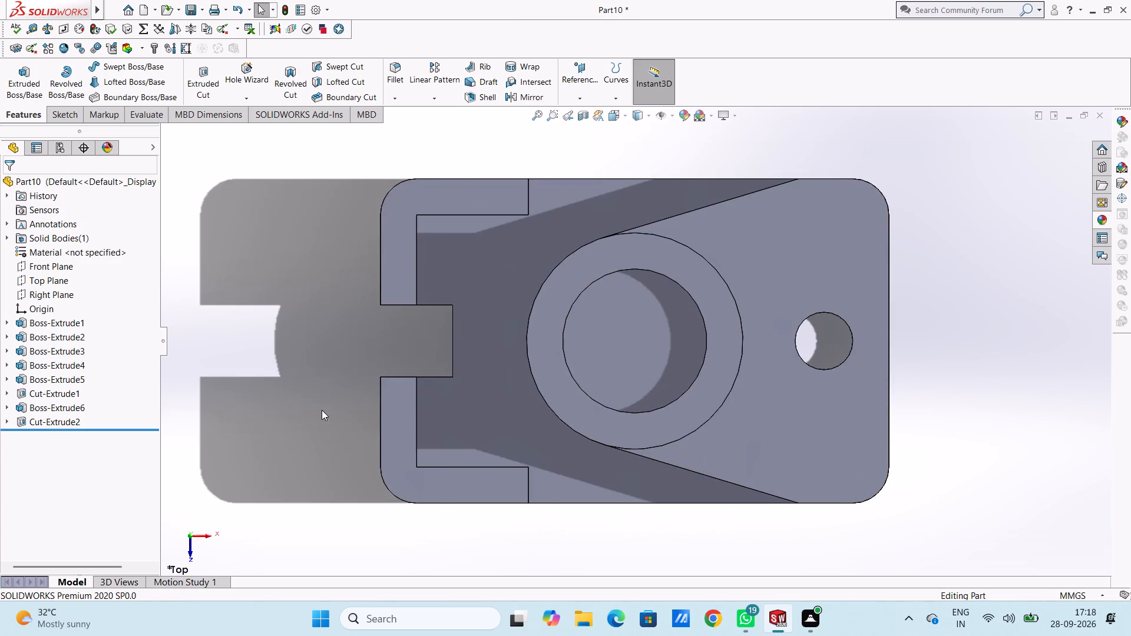
{"action": "scroll", "coordinate": [322, 410], "scroll_direction": "up", "scroll_amount": 3}
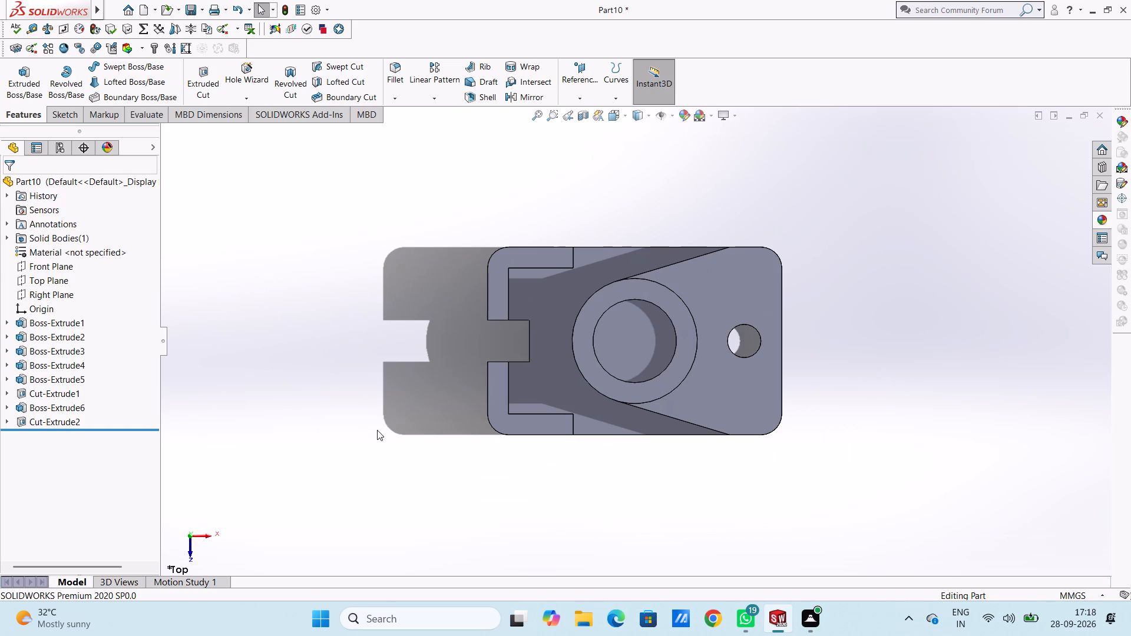
{"action": "left_click", "coordinate": [640, 353]}
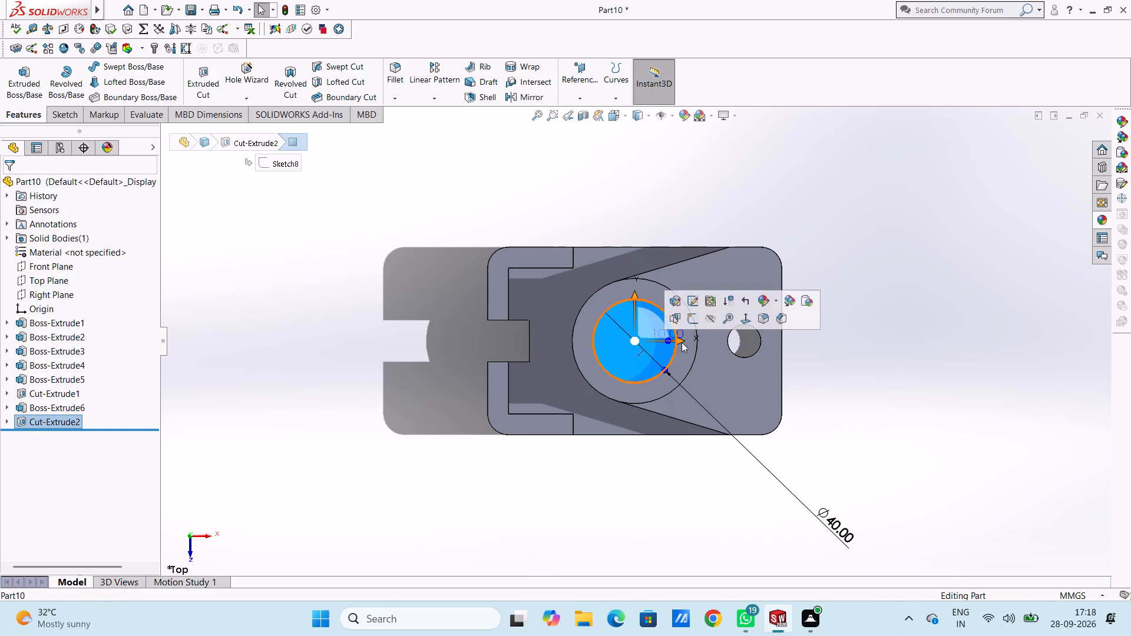
{"action": "left_click", "coordinate": [692, 320]}
{"action": "left_click", "coordinate": [692, 187]}
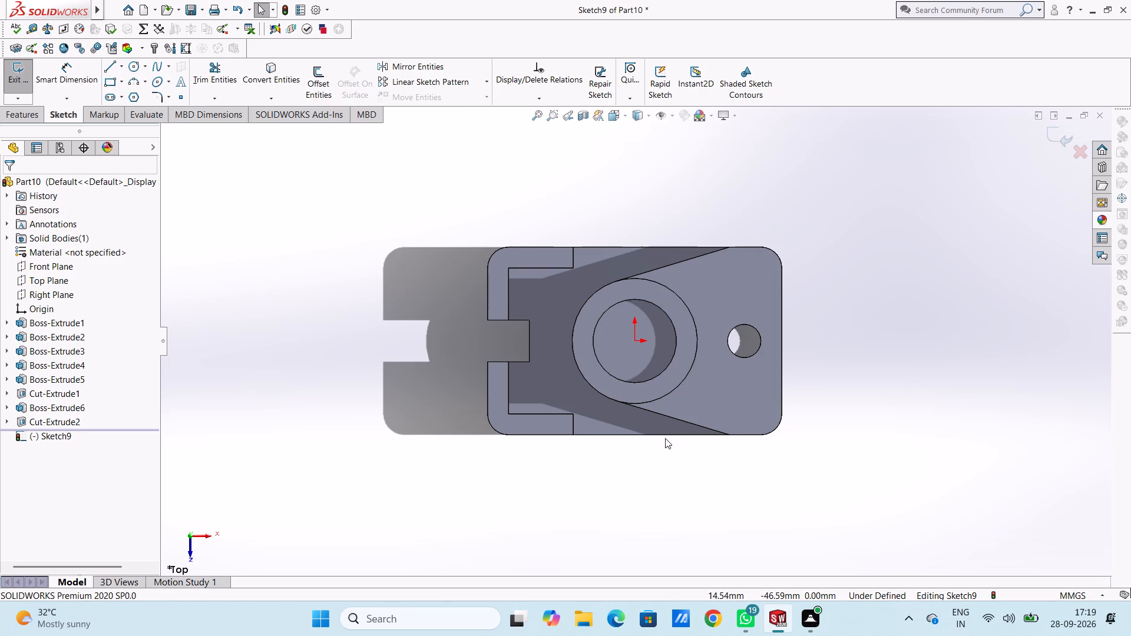
{"action": "left_click", "coordinate": [130, 68]}
{"action": "left_click", "coordinate": [634, 342]}
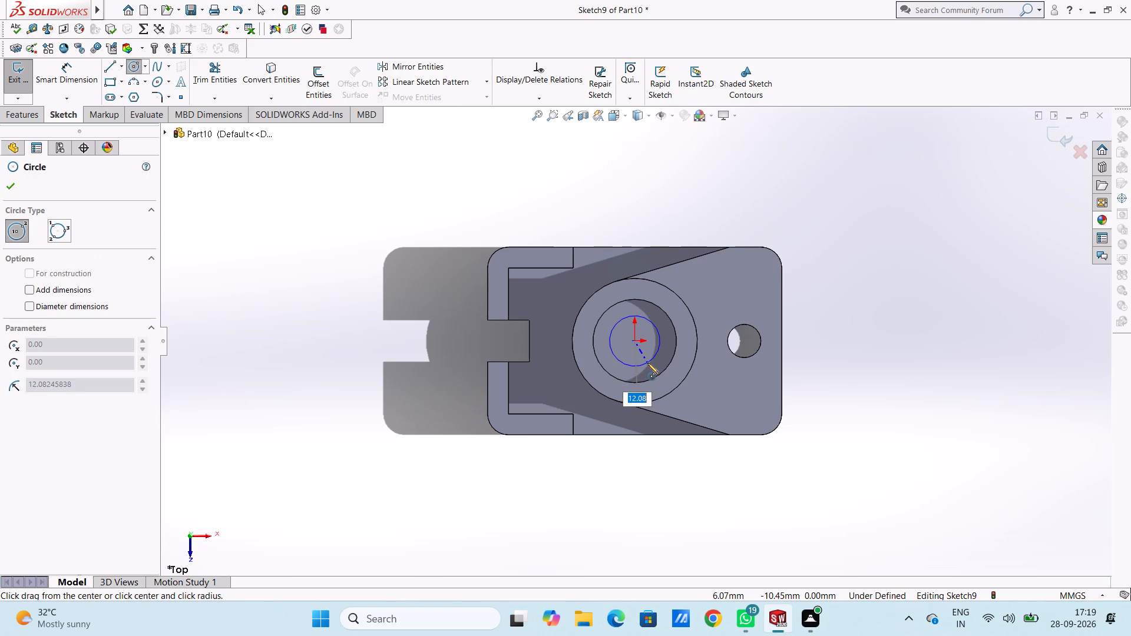
{"action": "type", "text": "12"}
{"action": "key", "text": "Return"}
{"action": "key", "text": "Escape"}
{"action": "key", "text": "Escape"}
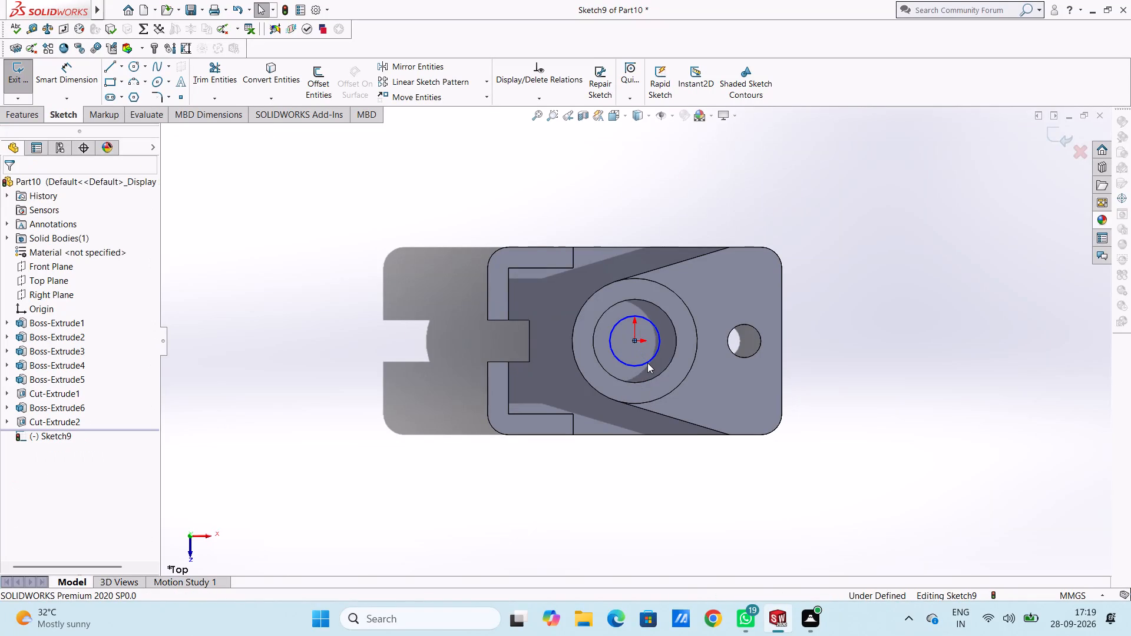
Dimension the pocket-floor circle's diameter as 24 mm.
{"action": "left_click", "coordinate": [69, 77]}
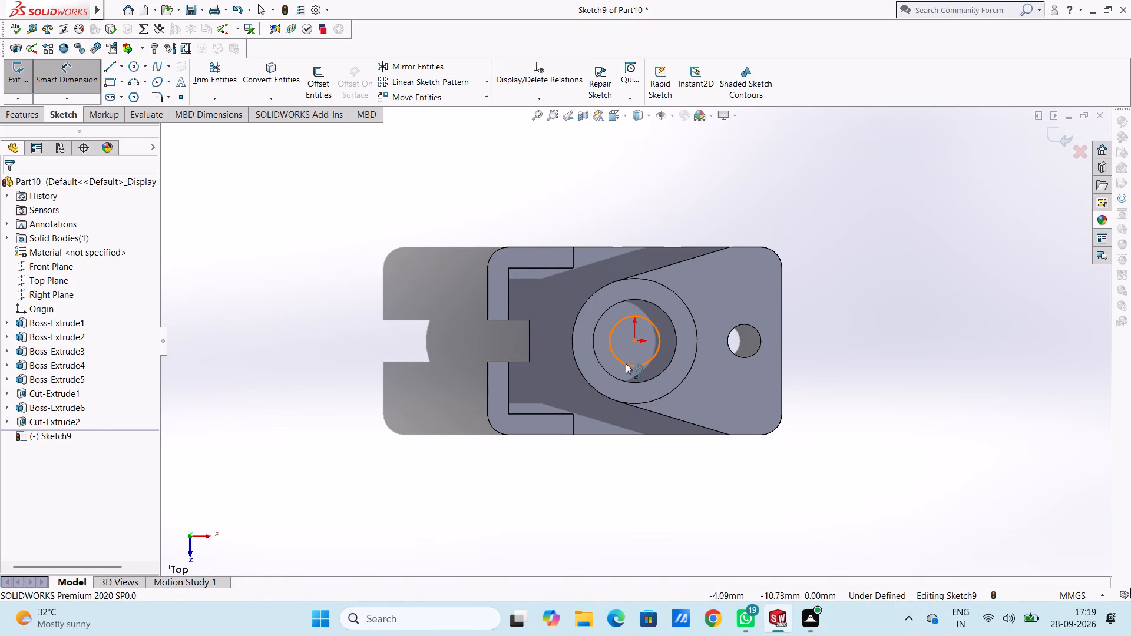
{"action": "left_click", "coordinate": [626, 363]}
{"action": "left_click", "coordinate": [401, 196]}
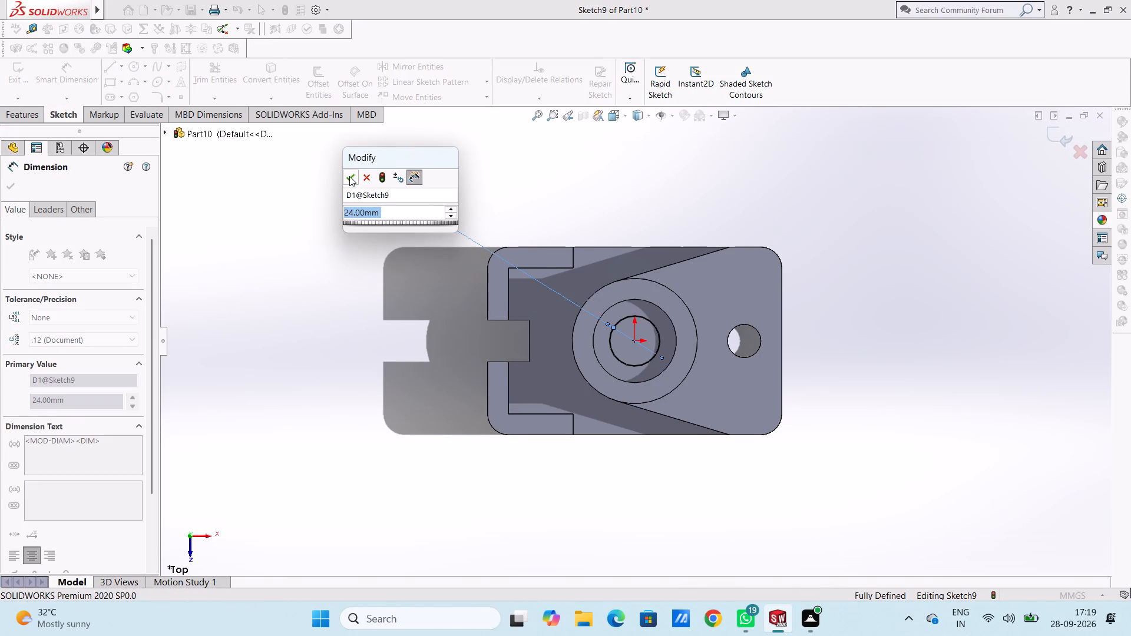
{"action": "left_click", "coordinate": [349, 175]}
{"action": "left_click", "coordinate": [346, 240]}
{"action": "key", "text": "Escape"}
{"action": "key", "text": "Escape"}
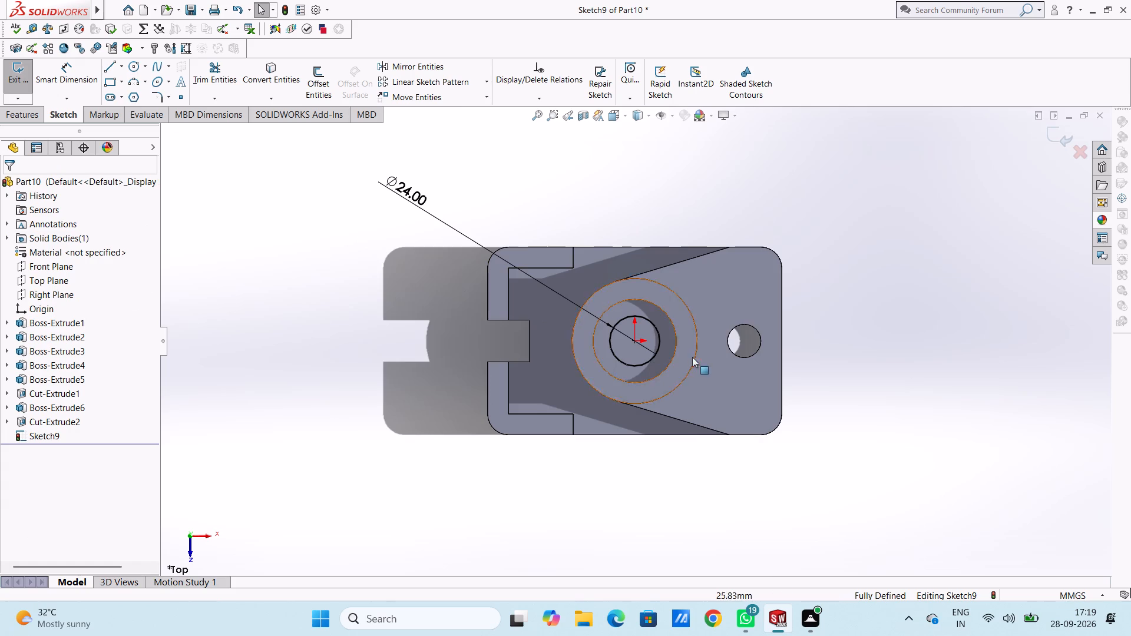
Sketch a horizontal line about 76 mm long from the origin, across the 16 mm hole and past the plate's edge.
{"action": "scroll", "coordinate": [696, 354], "scroll_direction": "down", "scroll_amount": 2}
{"action": "left_click", "coordinate": [112, 67]}
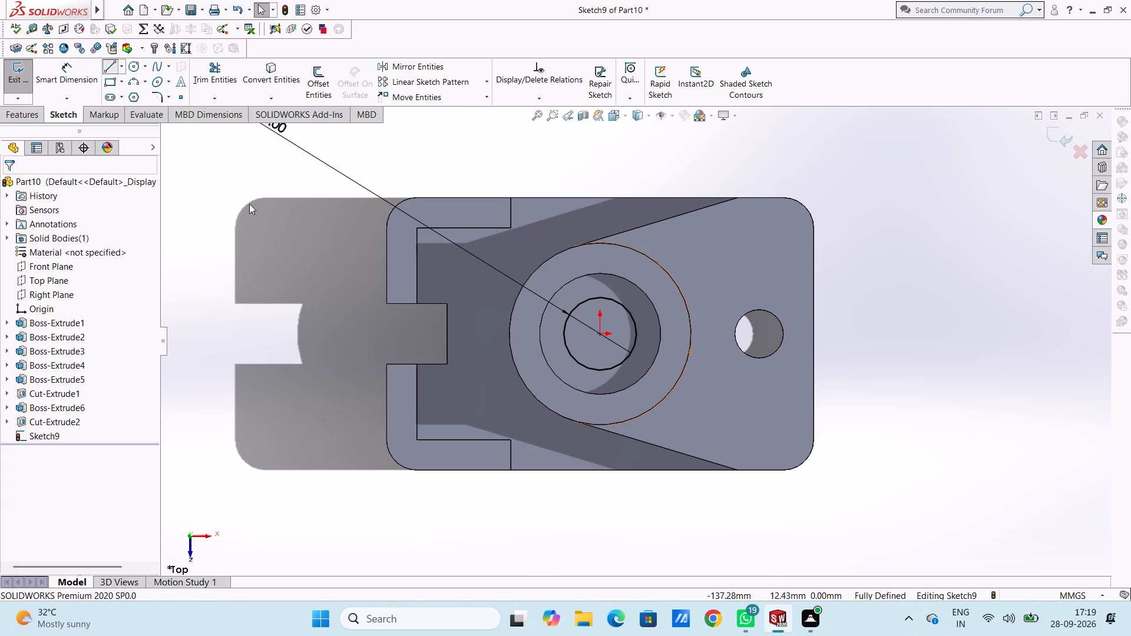
{"action": "left_click", "coordinate": [597, 334]}
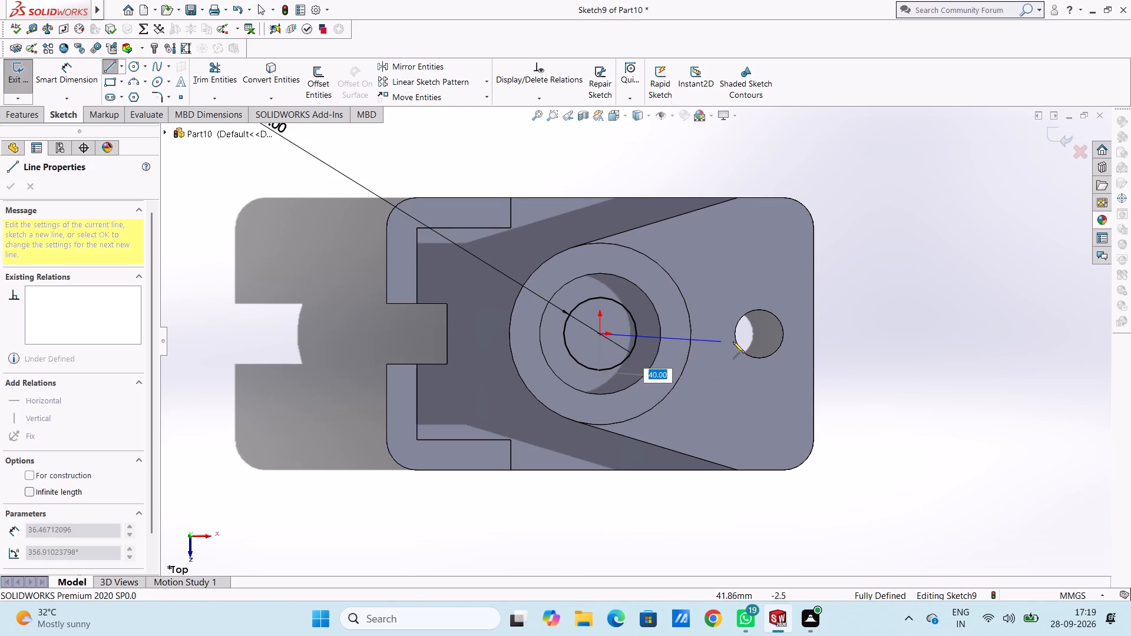
{"action": "left_click", "coordinate": [831, 332]}
{"action": "key", "text": "Escape"}
{"action": "key", "text": "Escape"}
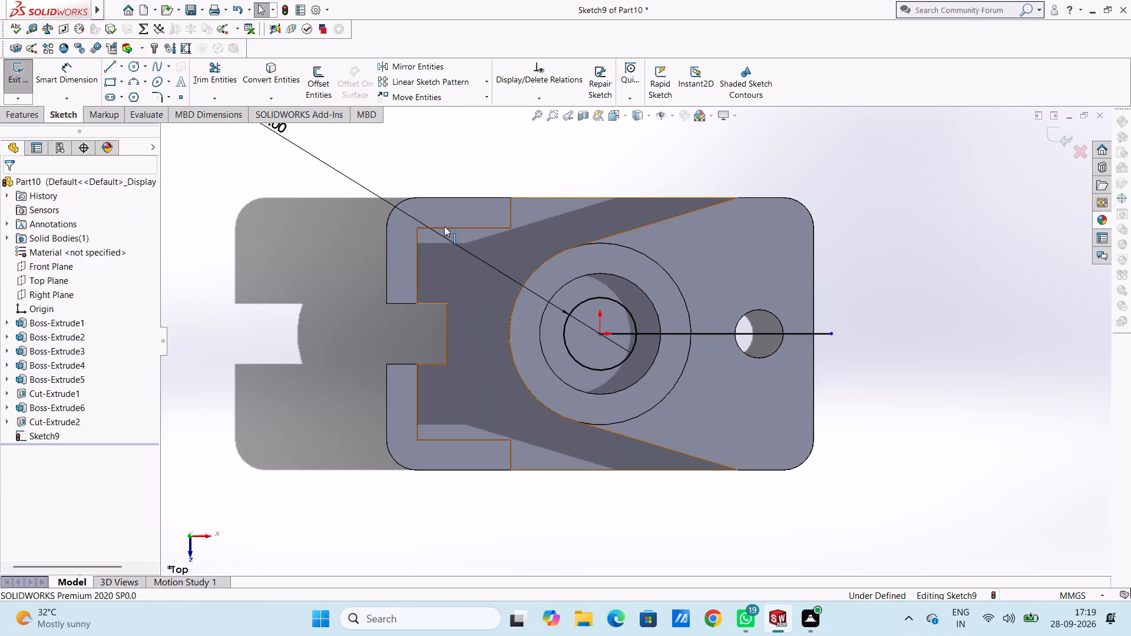
Offset the horizontal line 2.5 mm to both sides, with dimensions added.
{"action": "left_click", "coordinate": [315, 81]}
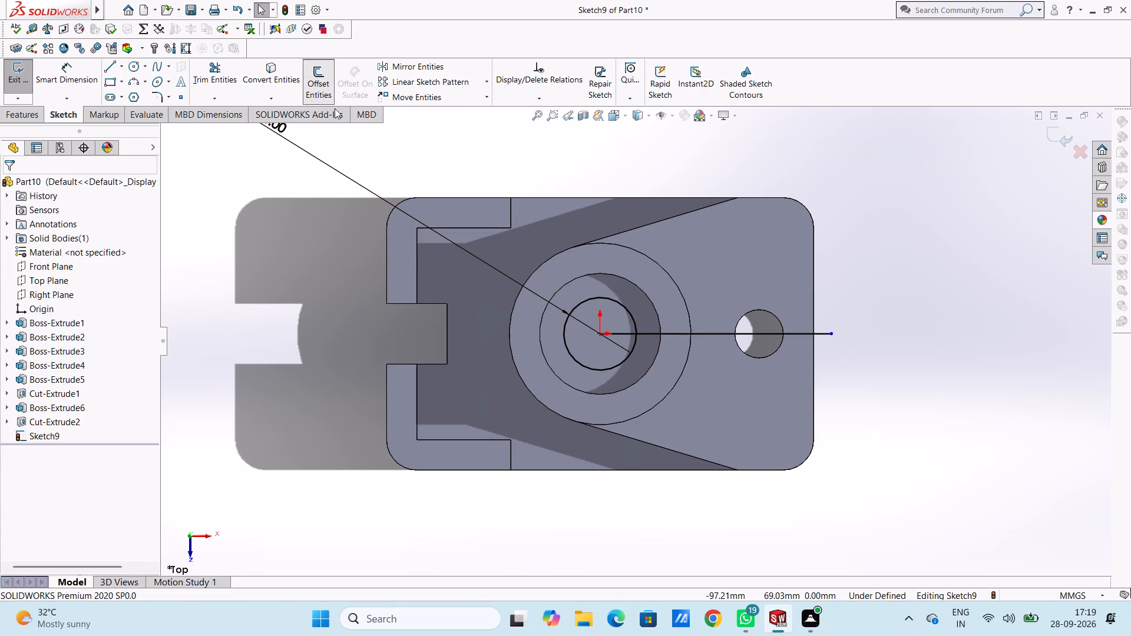
{"action": "left_click", "coordinate": [624, 336]}
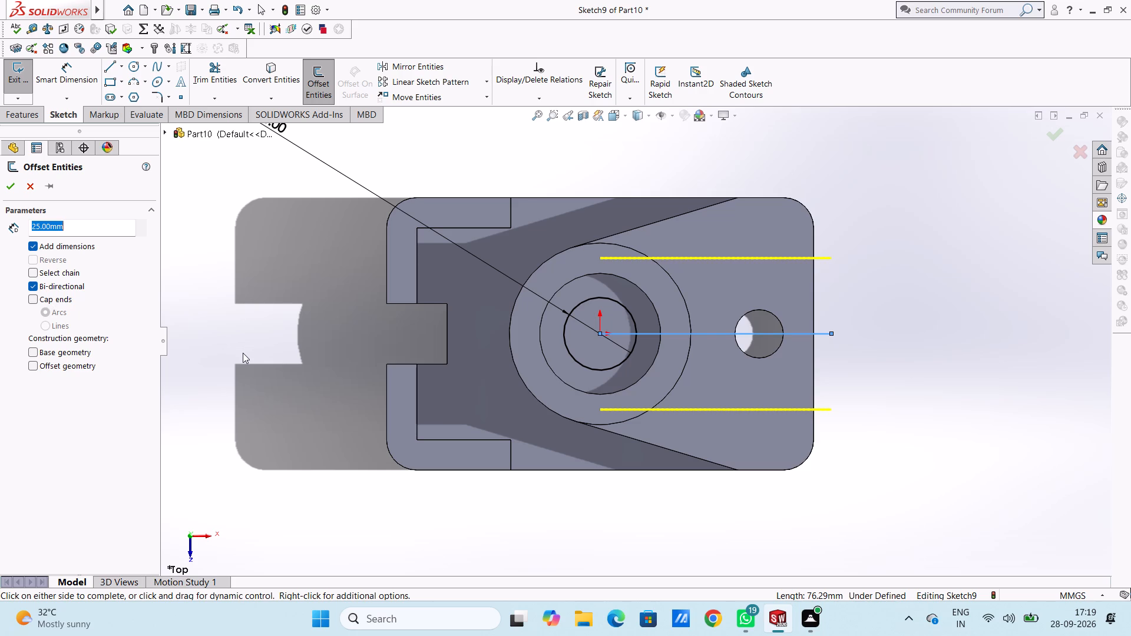
{"action": "type", "text": "2.5"}
{"action": "key", "text": "Return"}
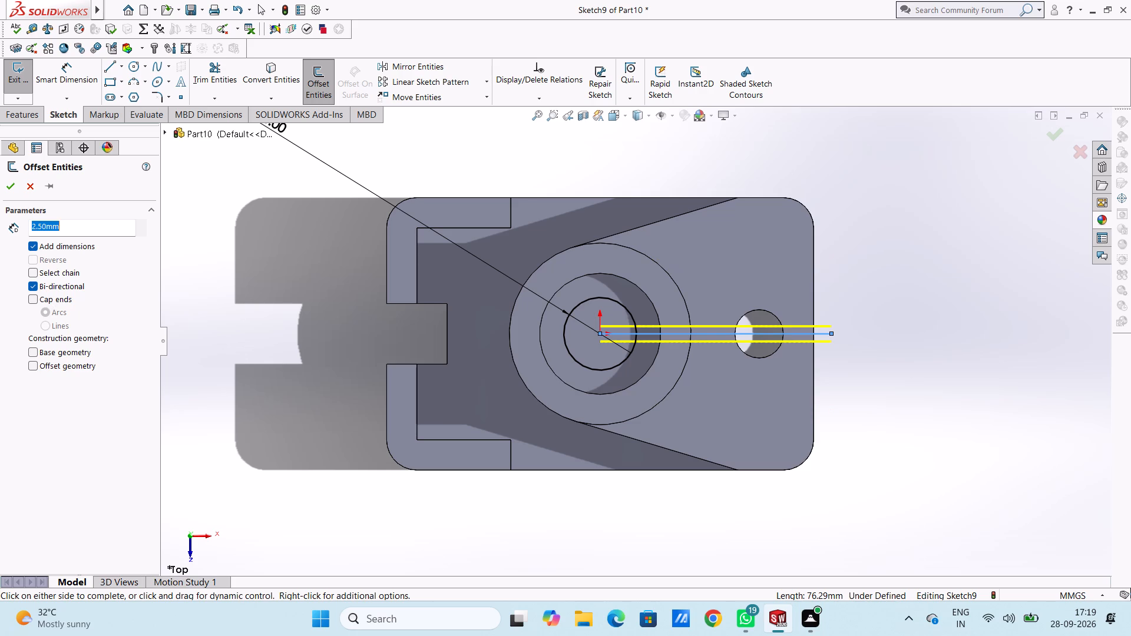
{"action": "left_click", "coordinate": [9, 189]}
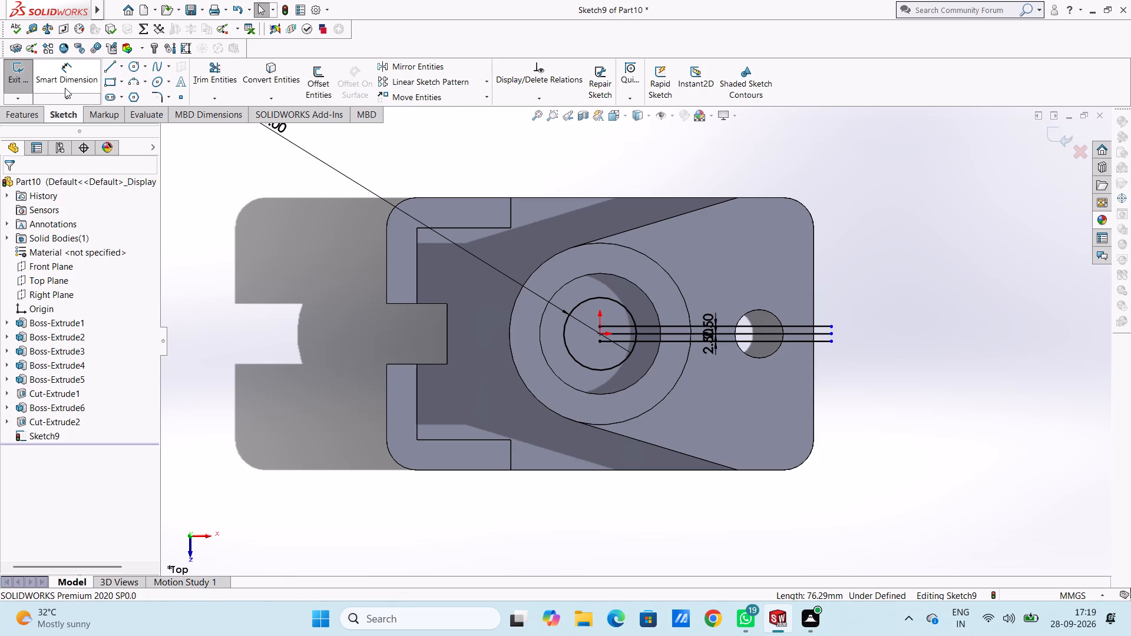
Sketch a 14 mm horizontal line along the upper offset line, starting at its end above the origin.
{"action": "left_click", "coordinate": [108, 62]}
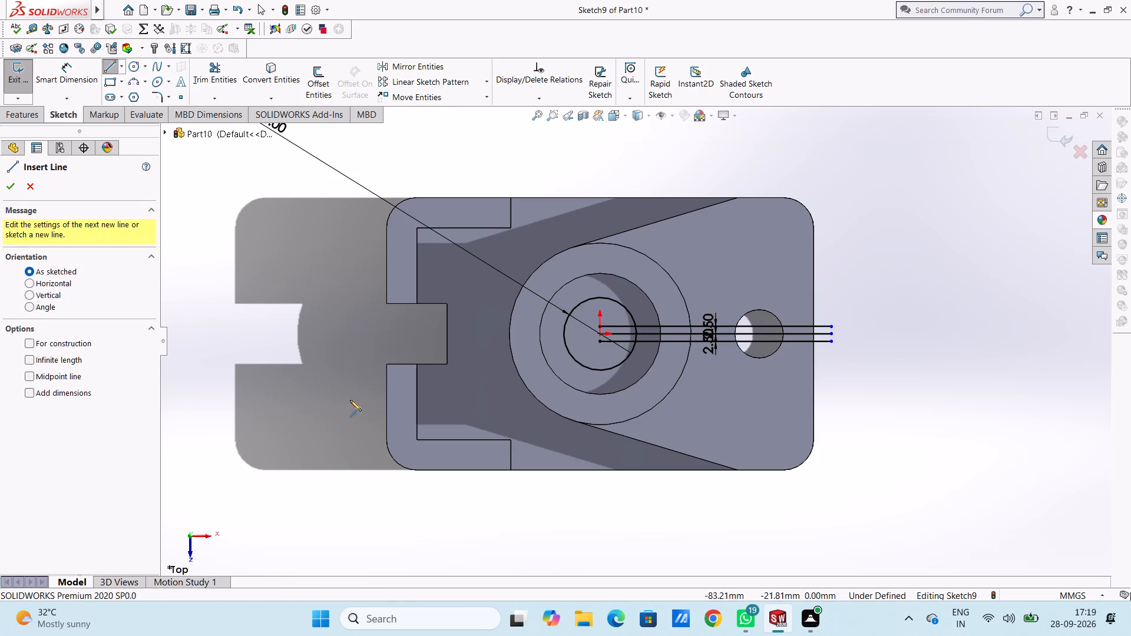
{"action": "left_click", "coordinate": [598, 327]}
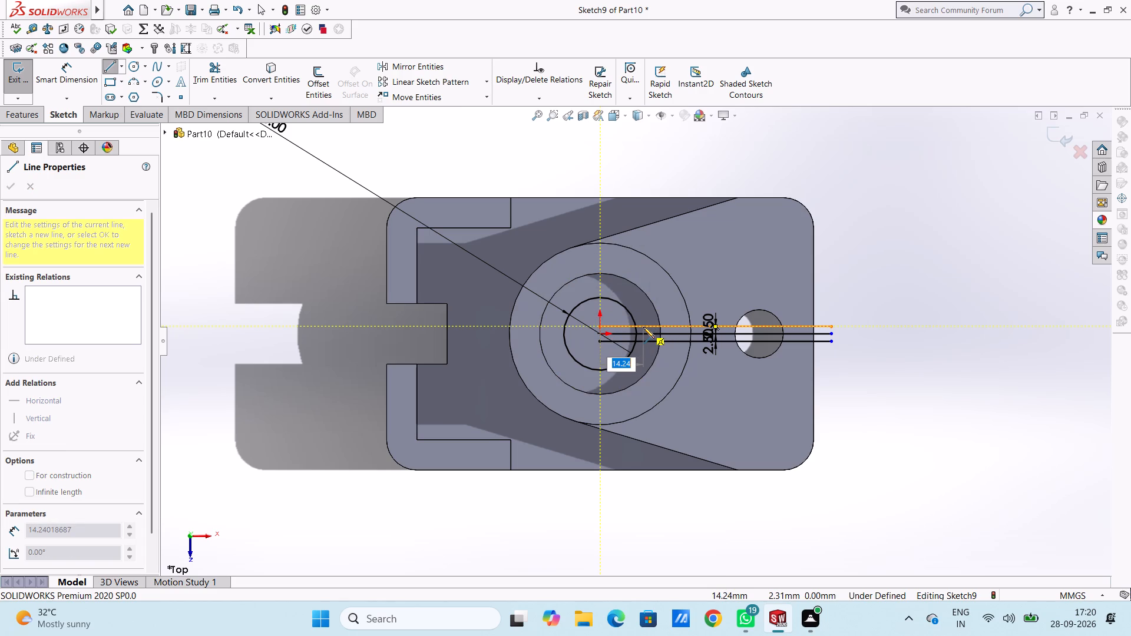
{"action": "type", "text": "14"}
{"action": "key", "text": "Return"}
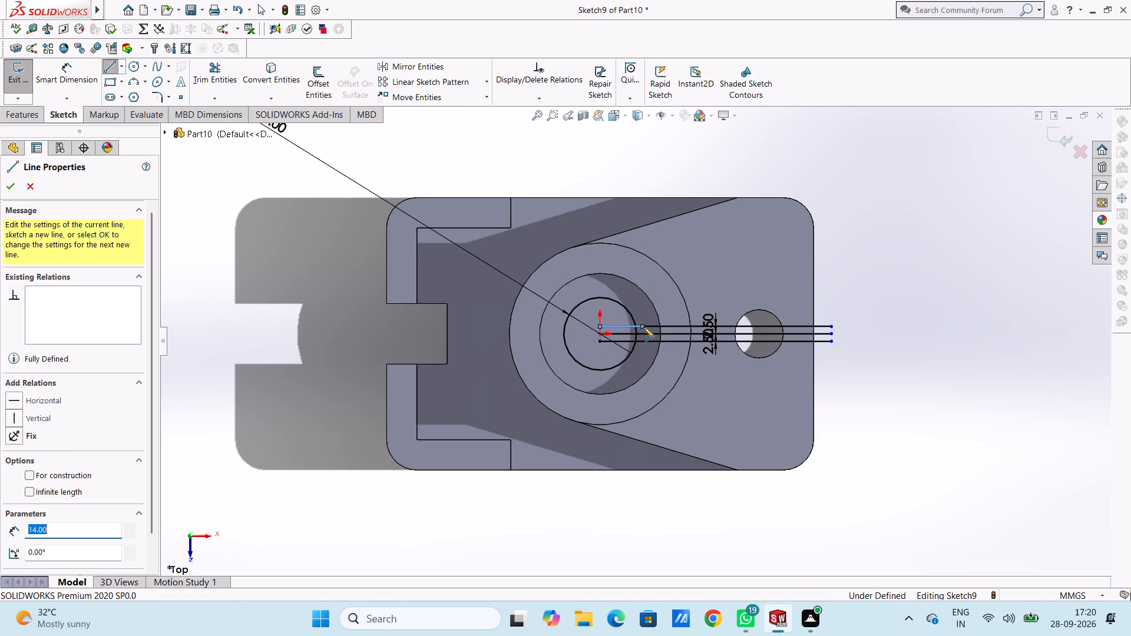
{"action": "key", "text": "Escape"}
{"action": "key", "text": "Escape"}
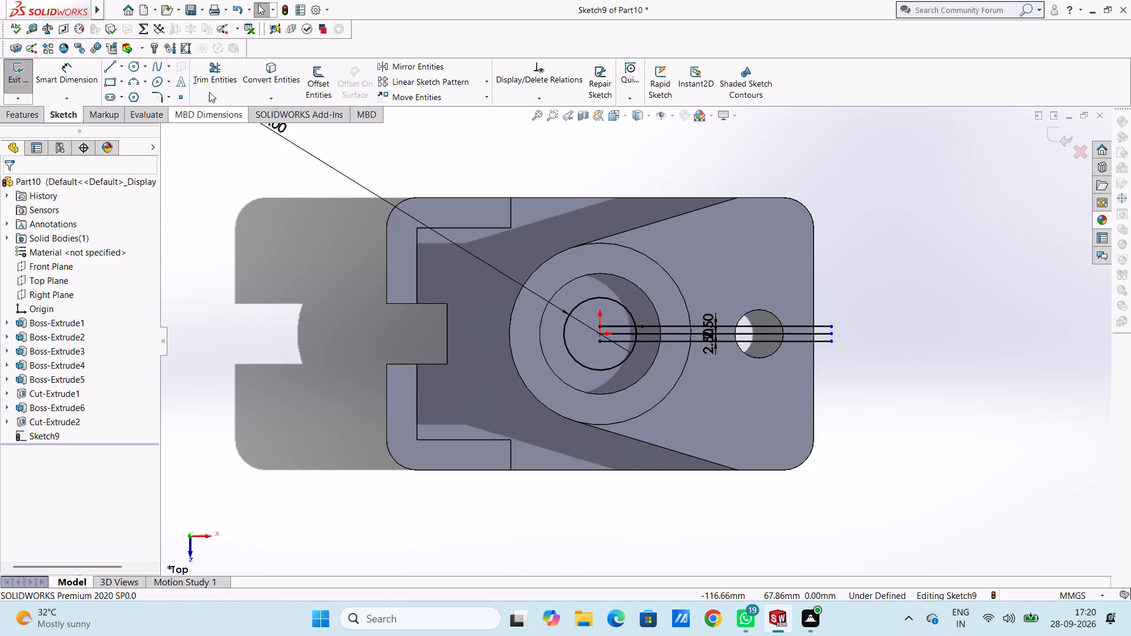
Sketch a vertical line from the 14 mm line's outer end to the lower offset line, continuing back along it to its start.
{"action": "left_click", "coordinate": [107, 67]}
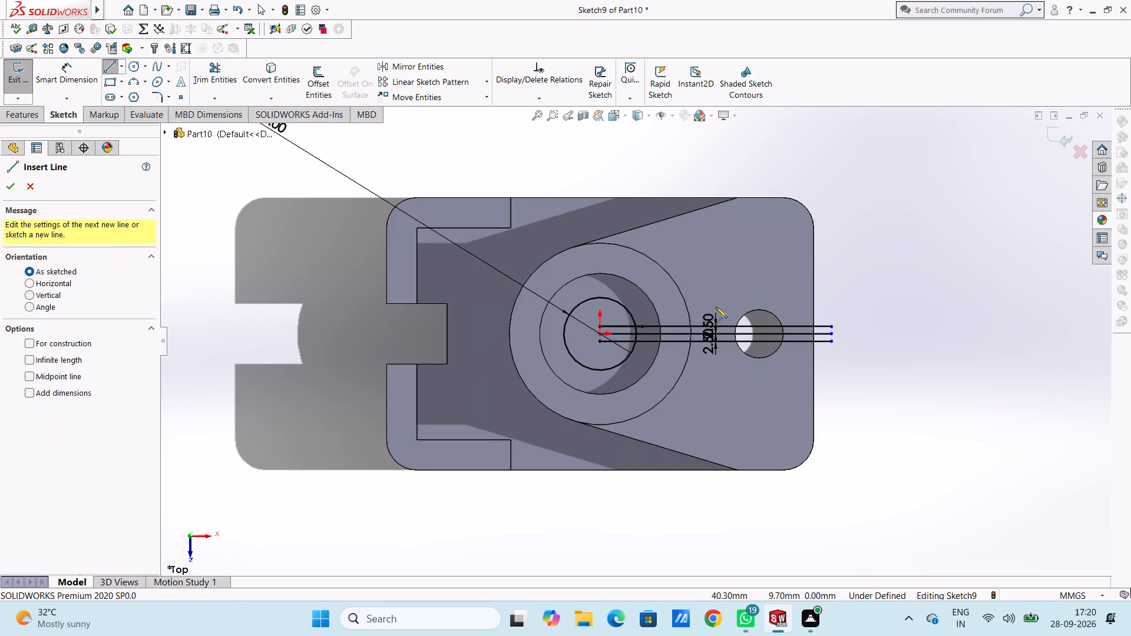
{"action": "scroll", "coordinate": [630, 338], "scroll_direction": "down", "scroll_amount": 5}
{"action": "left_click", "coordinate": [654, 313]}
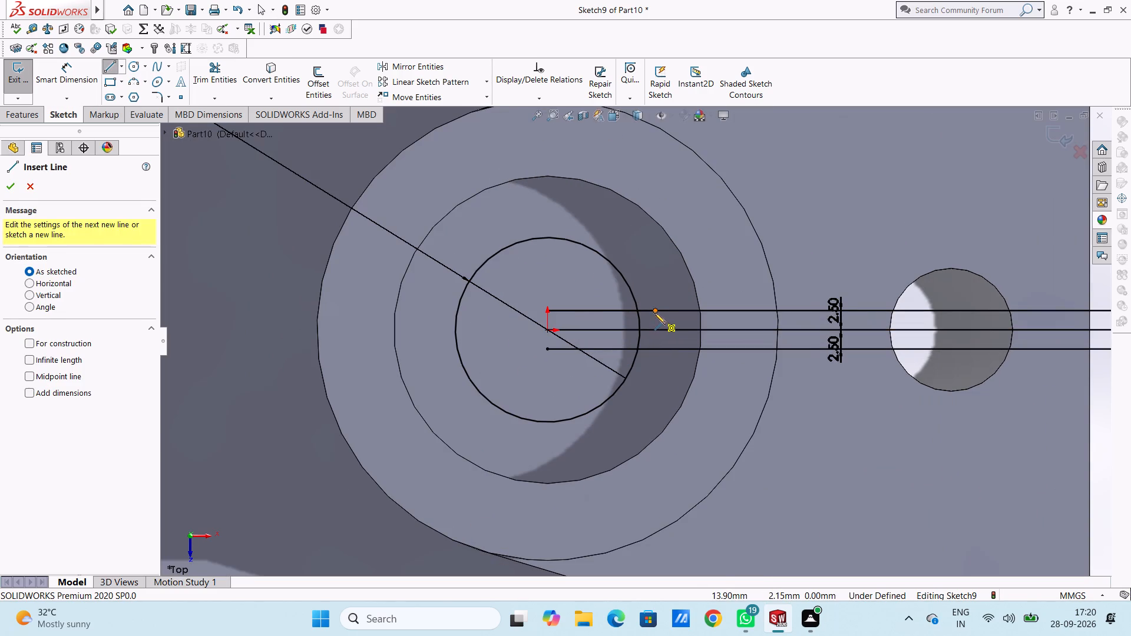
{"action": "left_click", "coordinate": [654, 352]}
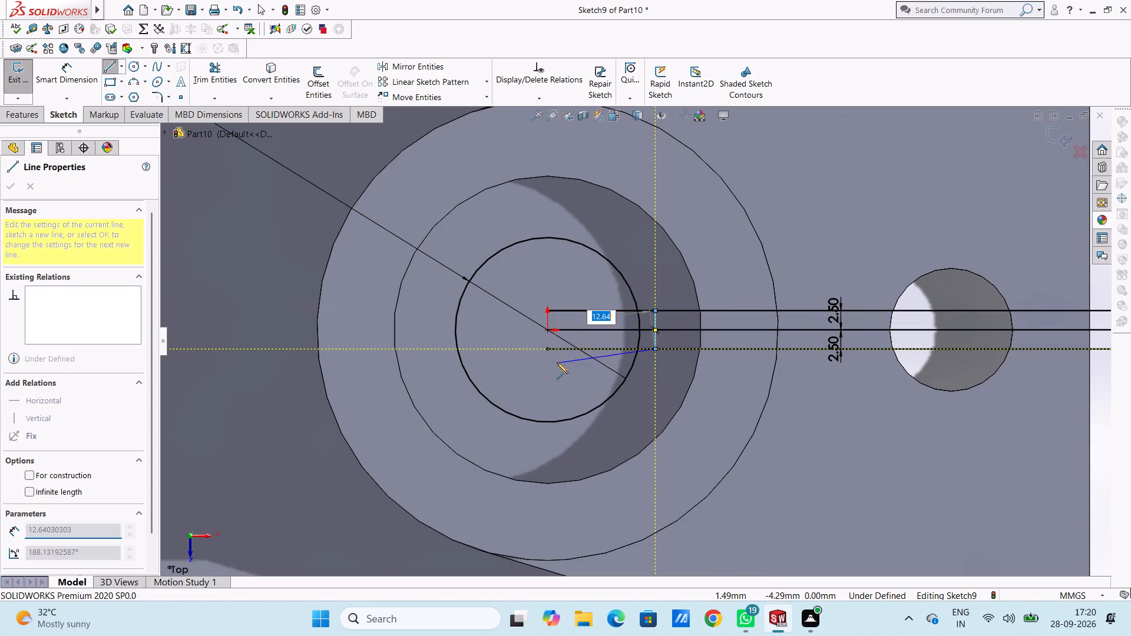
{"action": "left_click", "coordinate": [546, 348]}
{"action": "key", "text": "Escape"}
{"action": "key", "text": "Escape"}
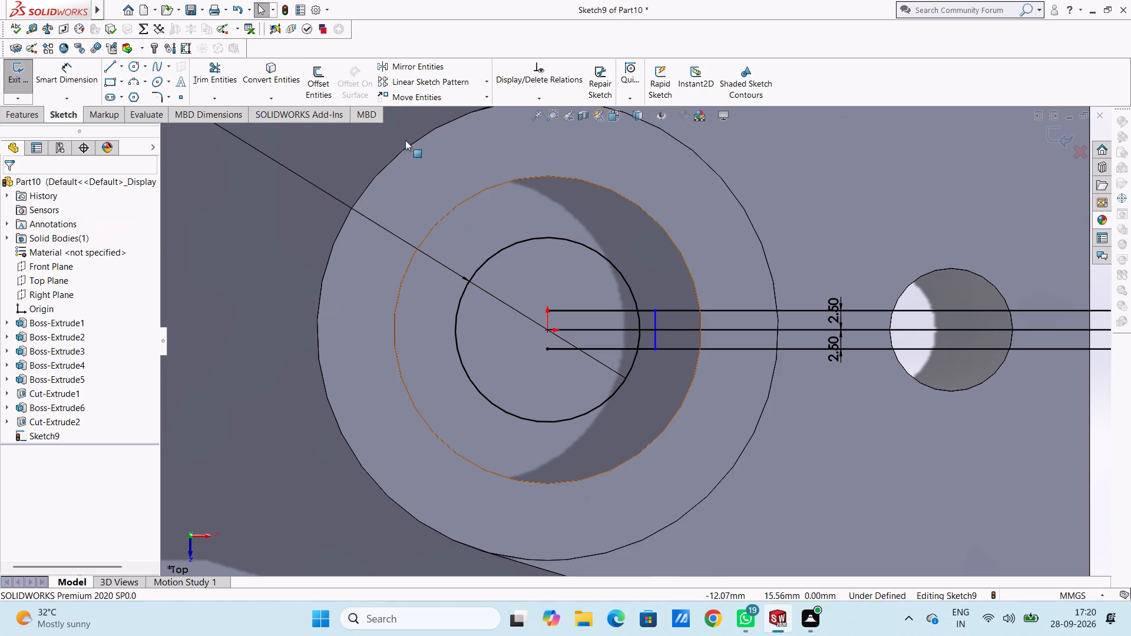
Trim the centre line and both offset lines where they extend past the short vertical end line.
{"action": "left_click", "coordinate": [219, 75]}
{"action": "left_click", "coordinate": [668, 310]}
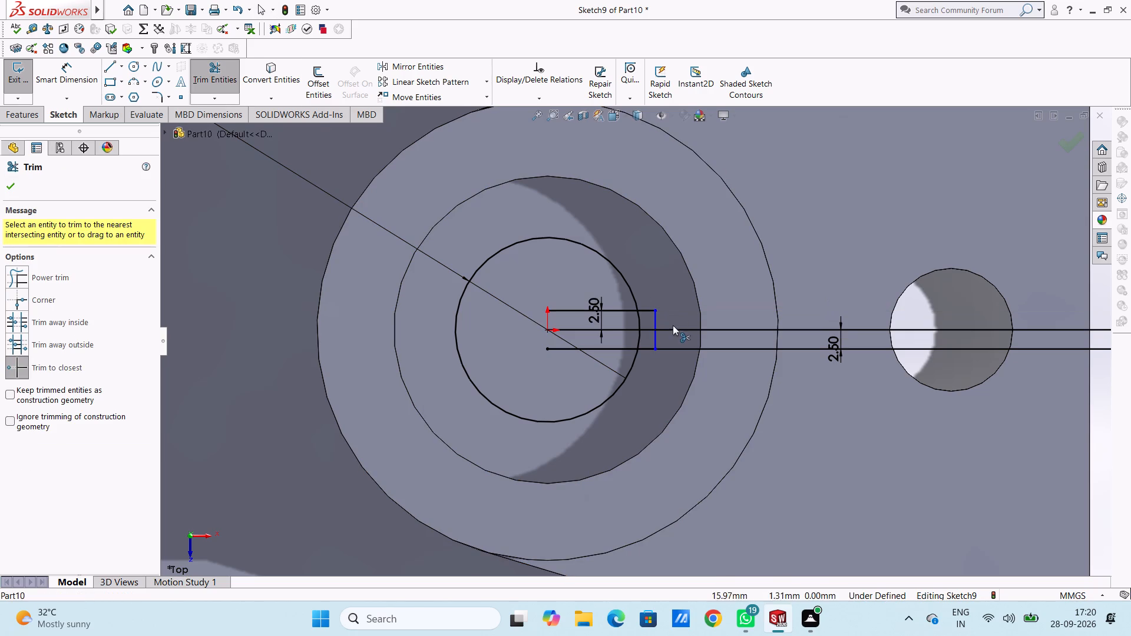
{"action": "left_click", "coordinate": [673, 326]}
{"action": "left_click", "coordinate": [674, 330]}
{"action": "left_click", "coordinate": [673, 347]}
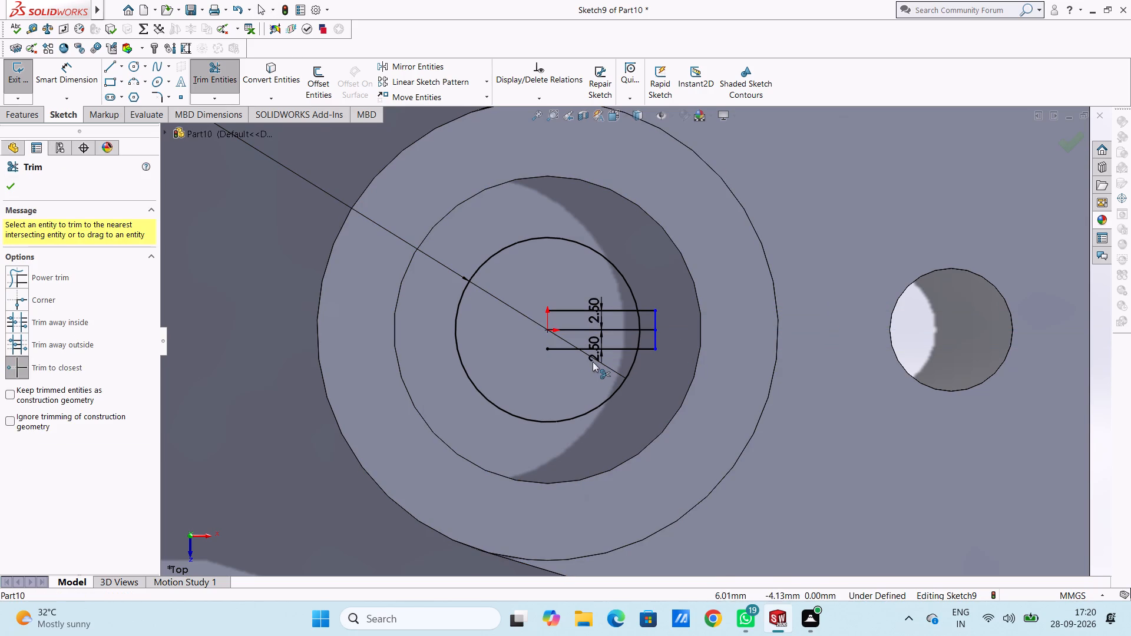
Trim the circle's arc across the slot, the remaining centre line and the slot lines inside the circle, leaving an open keyway notch.
{"action": "left_click", "coordinate": [637, 316]}
{"action": "left_click", "coordinate": [640, 330]}
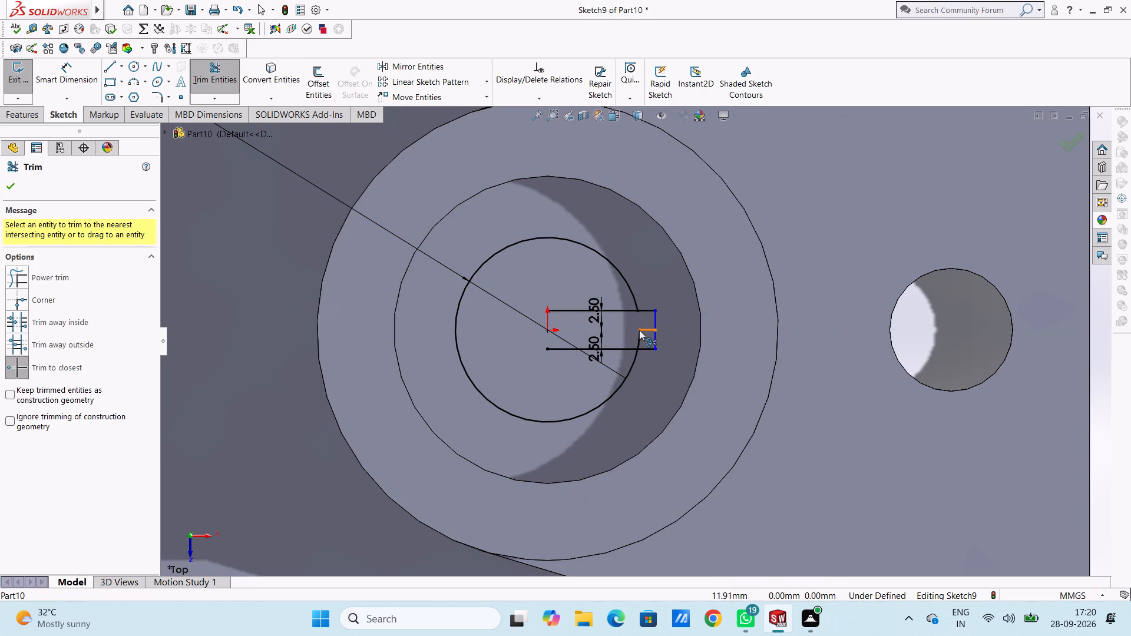
{"action": "left_click", "coordinate": [639, 330]}
{"action": "left_click", "coordinate": [637, 334]}
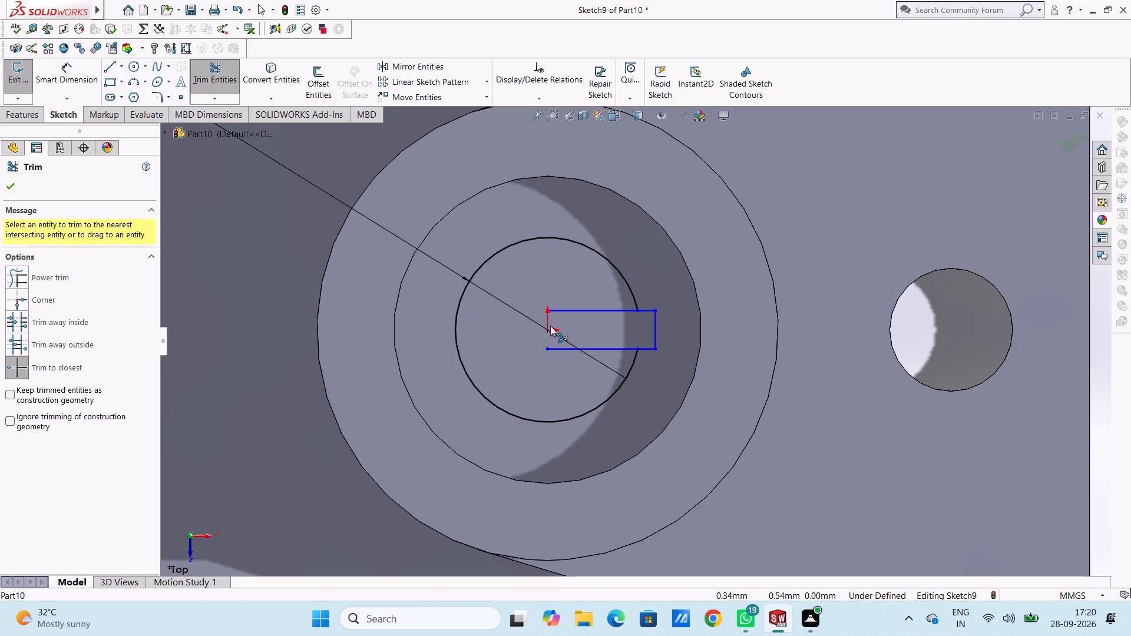
{"action": "left_click", "coordinate": [598, 313]}
{"action": "left_click", "coordinate": [581, 350]}
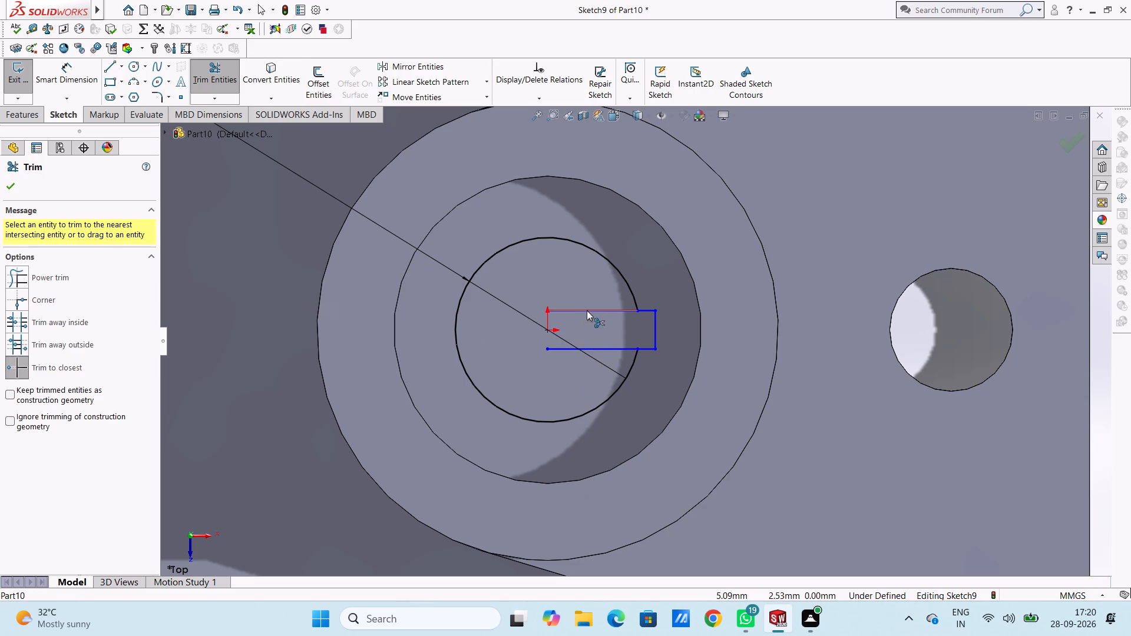
{"action": "double_click", "coordinate": [587, 309]}
{"action": "double_click", "coordinate": [588, 352]}
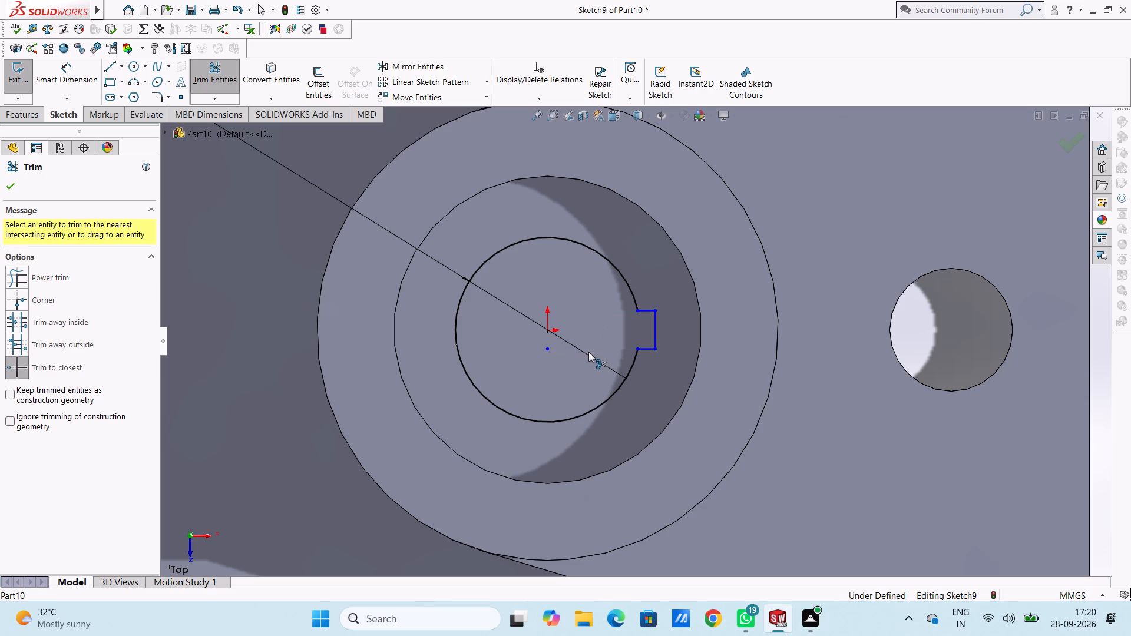
{"action": "key", "text": "Escape"}
{"action": "key", "text": "Escape"}
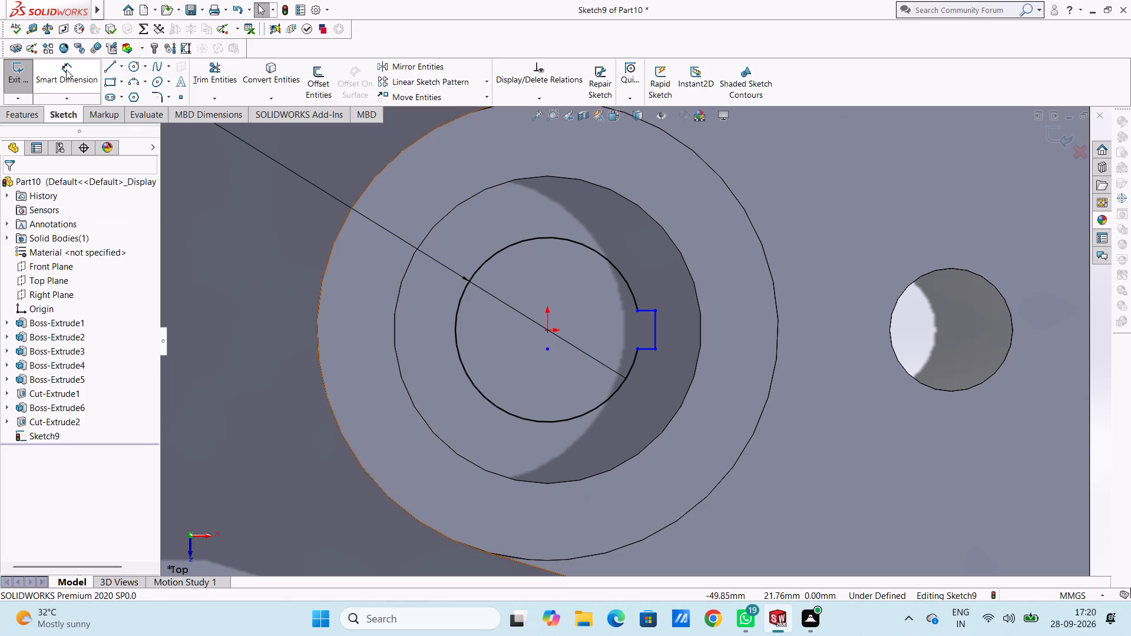
Dimension the width of the keyway notch at its vertical end line.
{"action": "left_click", "coordinate": [54, 59]}
{"action": "scroll", "coordinate": [673, 313], "scroll_direction": "up", "scroll_amount": 3}
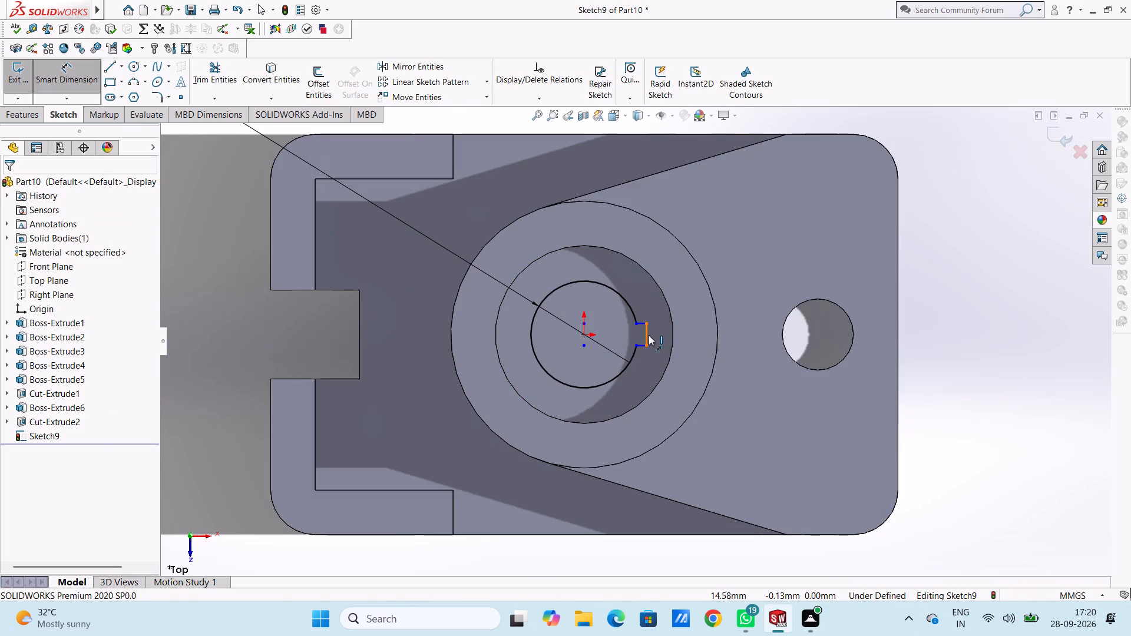
{"action": "left_click", "coordinate": [648, 334]}
{"action": "left_click", "coordinate": [964, 346]}
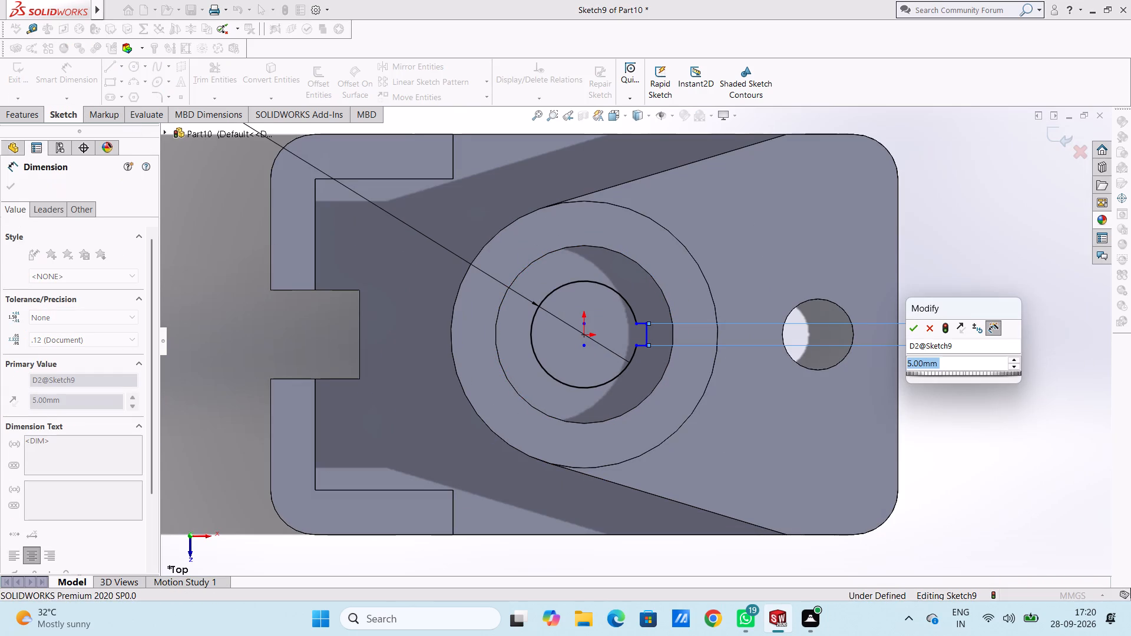
{"action": "left_click", "coordinate": [912, 326]}
{"action": "left_click", "coordinate": [913, 299]}
Dimension the length of the keyway notch's upper horizontal edge.
{"action": "scroll", "coordinate": [707, 330], "scroll_direction": "down", "scroll_amount": 4}
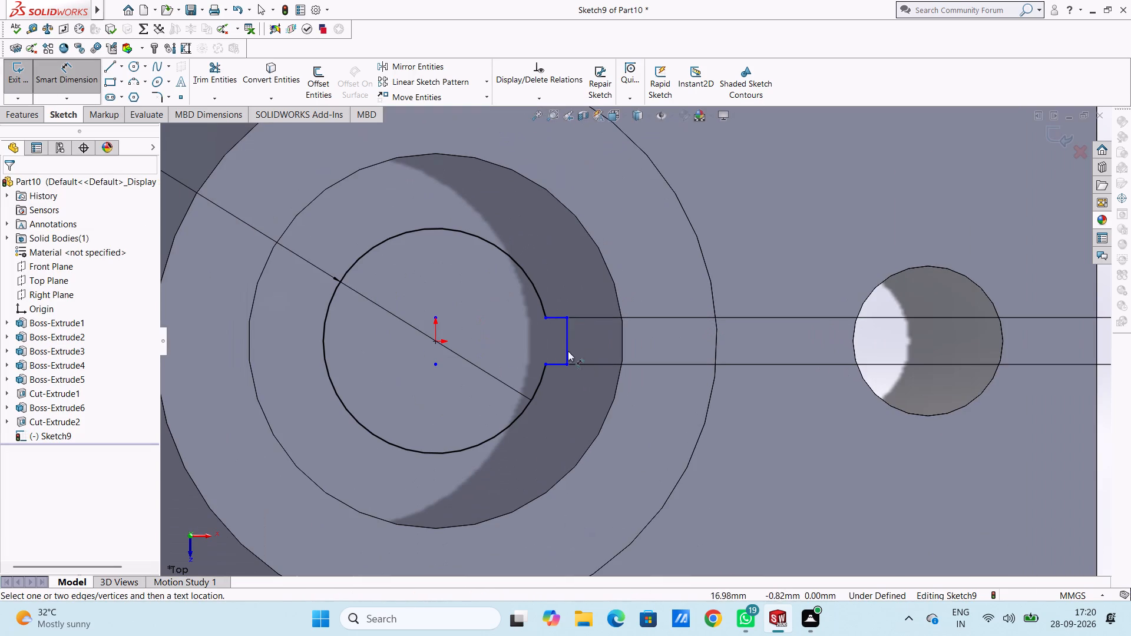
{"action": "left_click", "coordinate": [552, 320]}
{"action": "scroll", "coordinate": [560, 276], "scroll_direction": "up", "scroll_amount": 5}
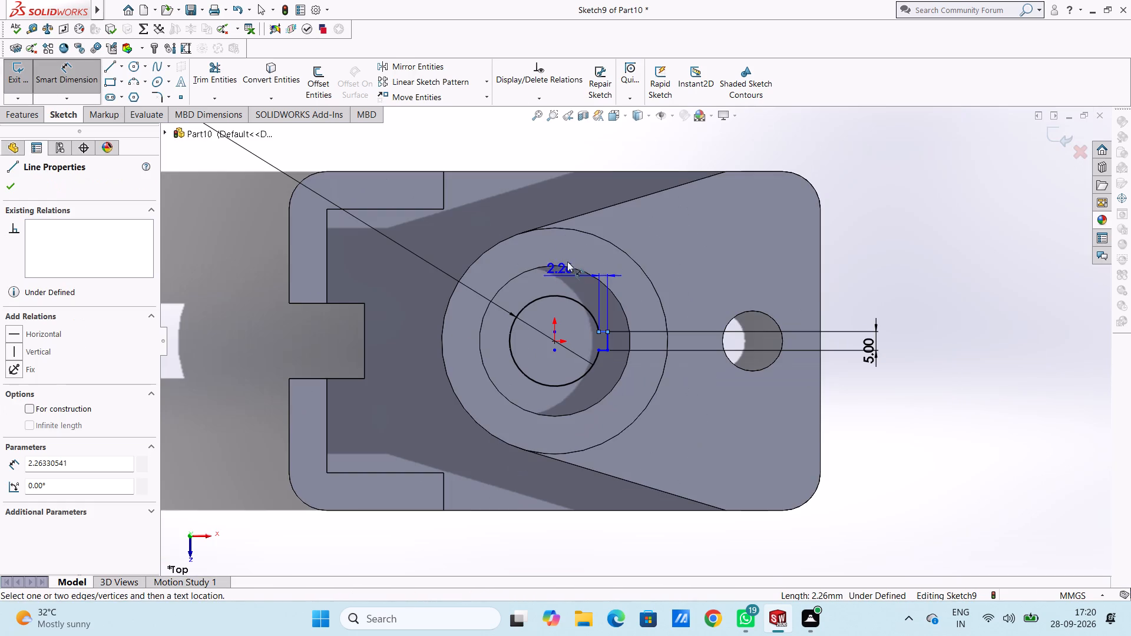
{"action": "left_click", "coordinate": [600, 152]}
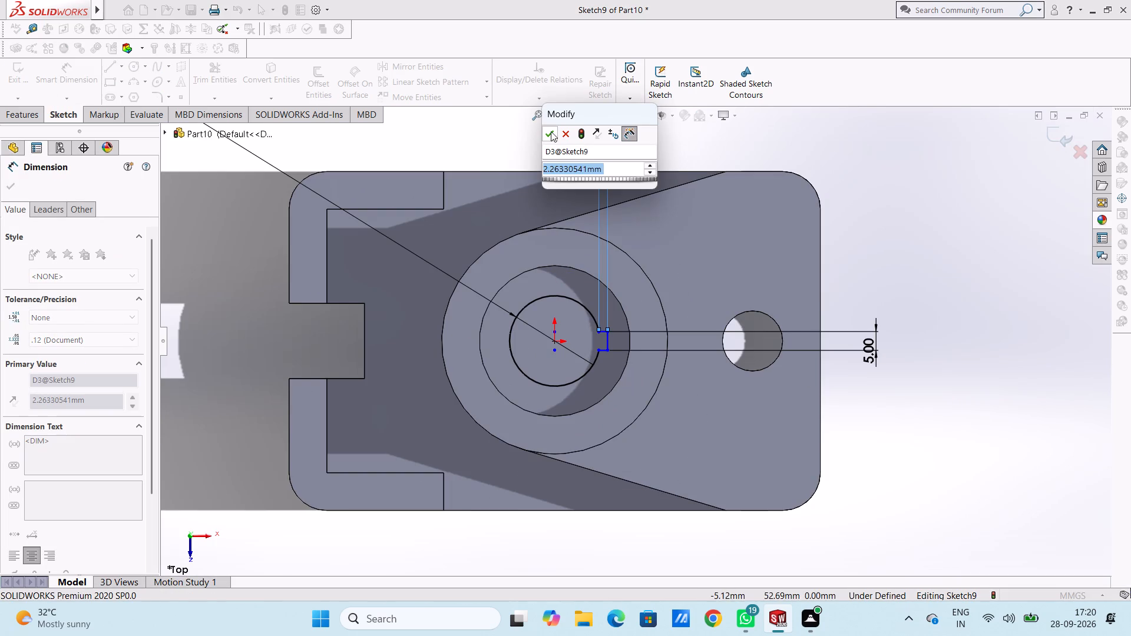
{"action": "left_click", "coordinate": [551, 131]}
{"action": "left_click", "coordinate": [538, 140]}
Dimension the length of the keyway notch's lower horizontal edge.
{"action": "scroll", "coordinate": [605, 368], "scroll_direction": "down", "scroll_amount": 4}
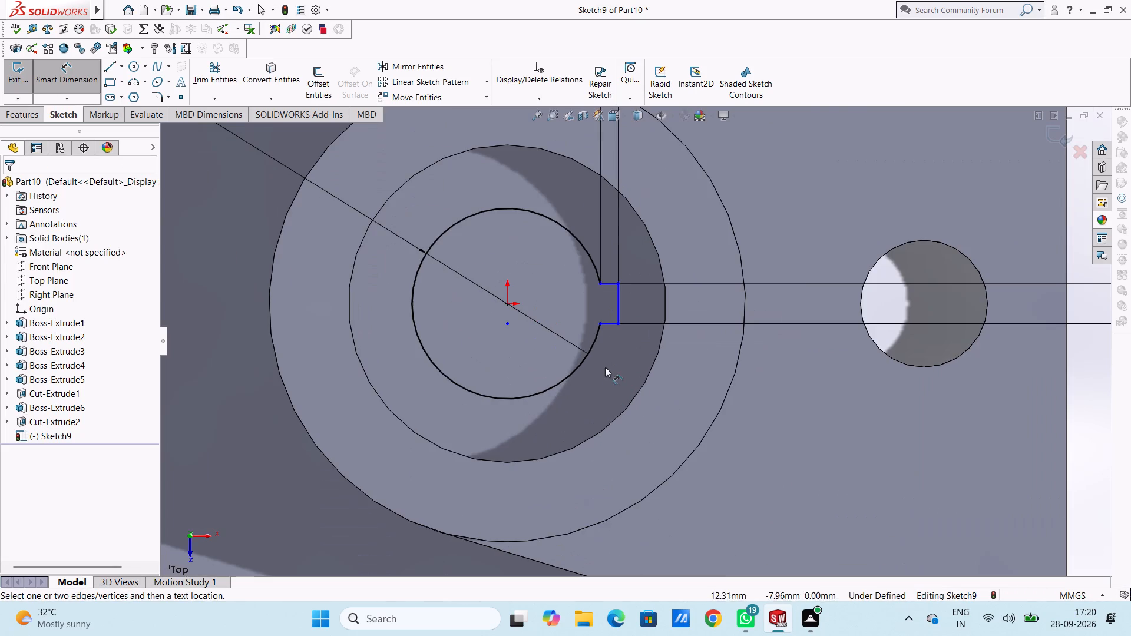
{"action": "left_click", "coordinate": [607, 326]}
{"action": "scroll", "coordinate": [606, 414], "scroll_direction": "up", "scroll_amount": 5}
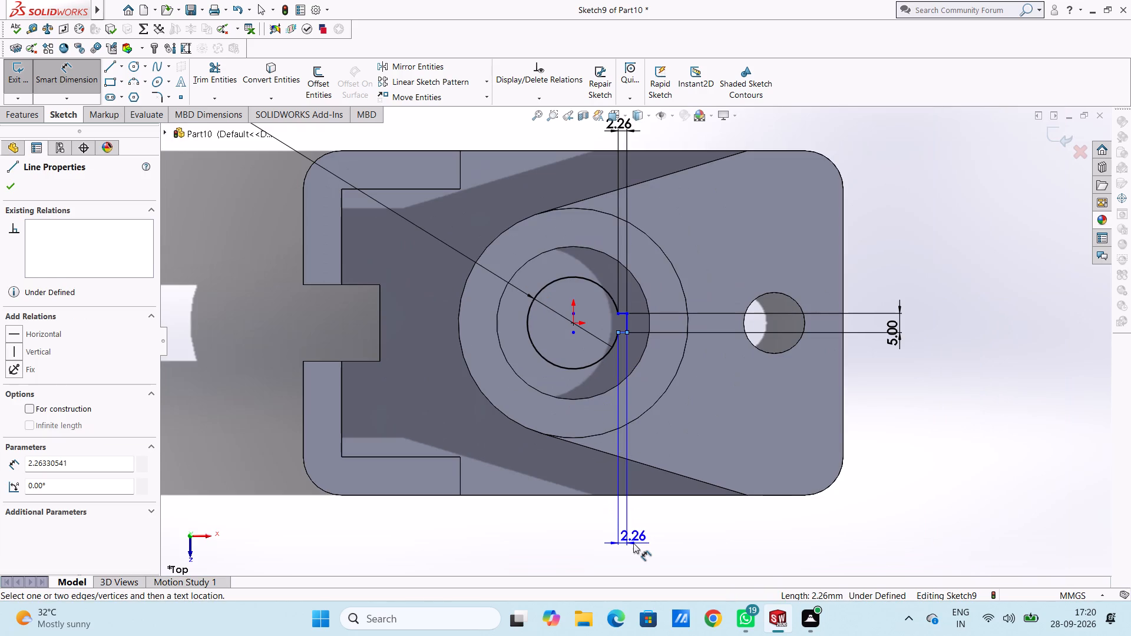
{"action": "left_click", "coordinate": [633, 543]}
{"action": "left_click", "coordinate": [583, 531]}
{"action": "left_click", "coordinate": [548, 538]}
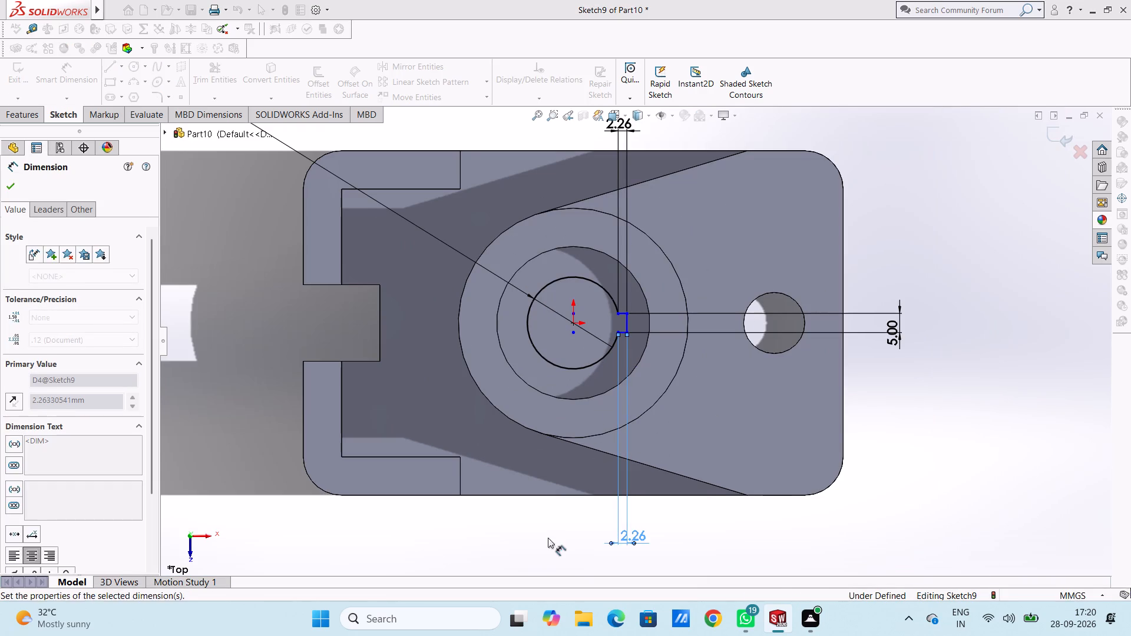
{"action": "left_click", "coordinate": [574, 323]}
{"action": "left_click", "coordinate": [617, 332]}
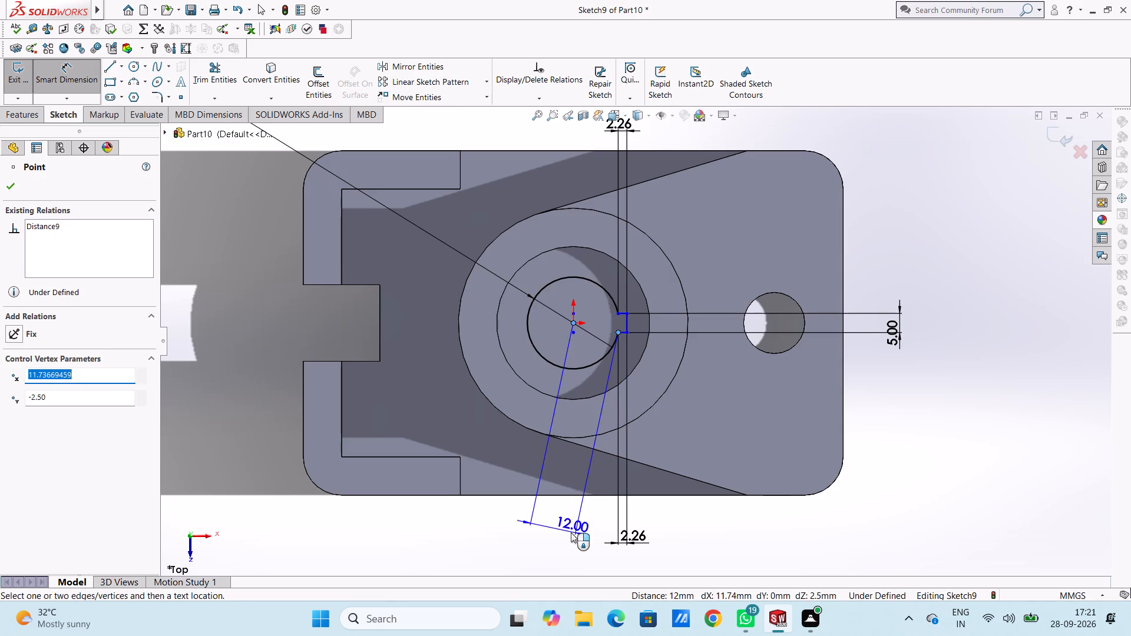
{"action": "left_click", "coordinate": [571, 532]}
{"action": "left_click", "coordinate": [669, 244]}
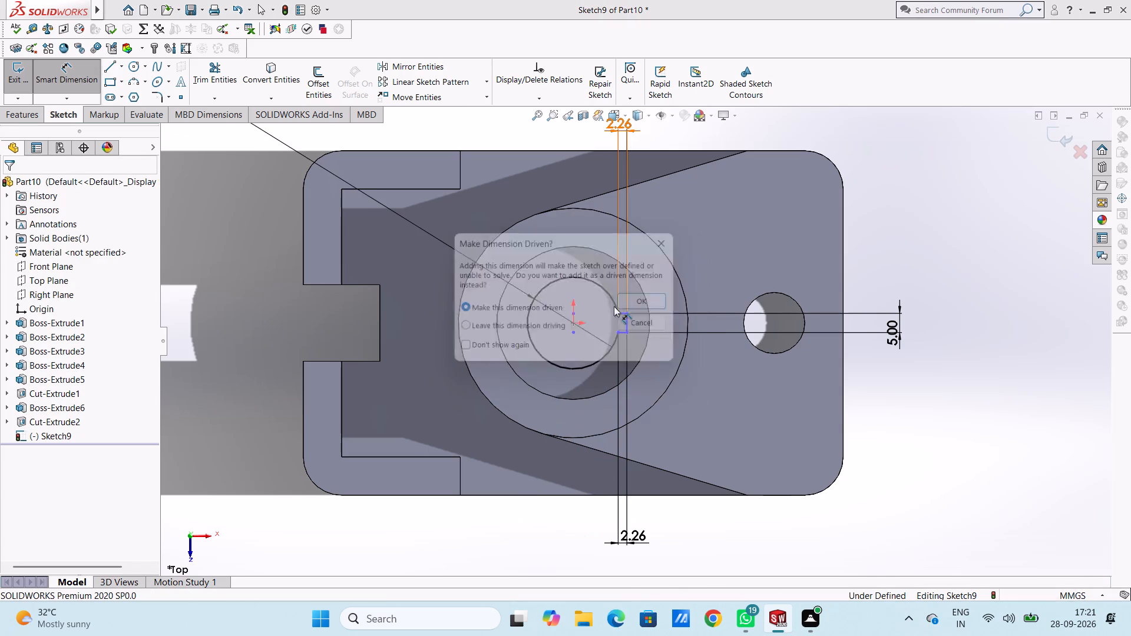
Dimension the horizontal distance from the origin to the notch's lower corner on the circle.
{"action": "left_click", "coordinate": [574, 326]}
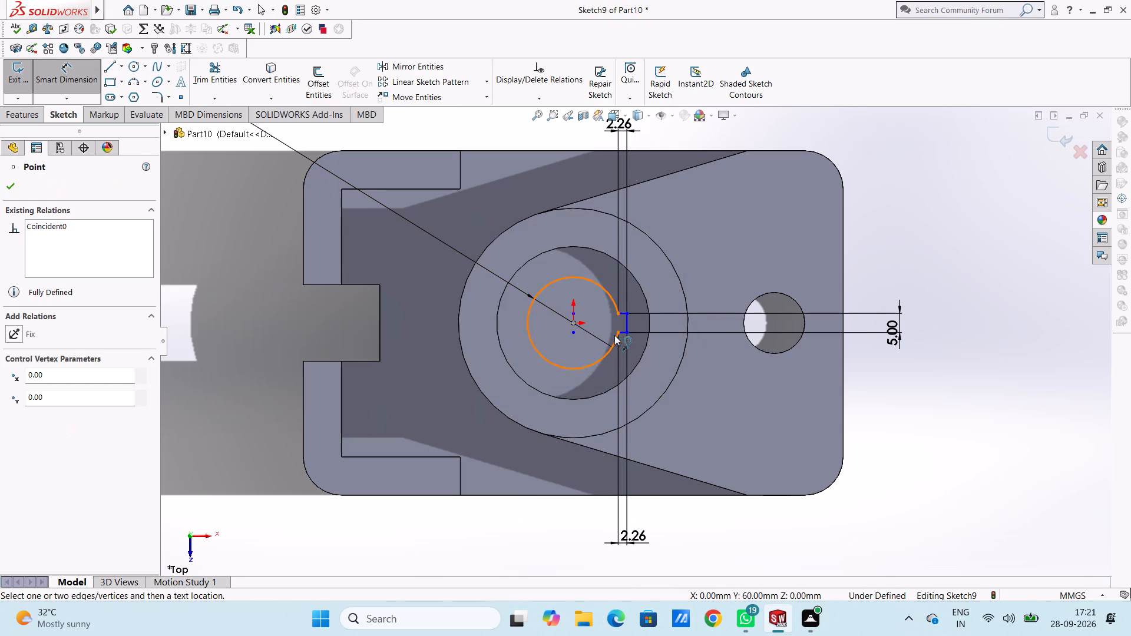
{"action": "left_click", "coordinate": [616, 334]}
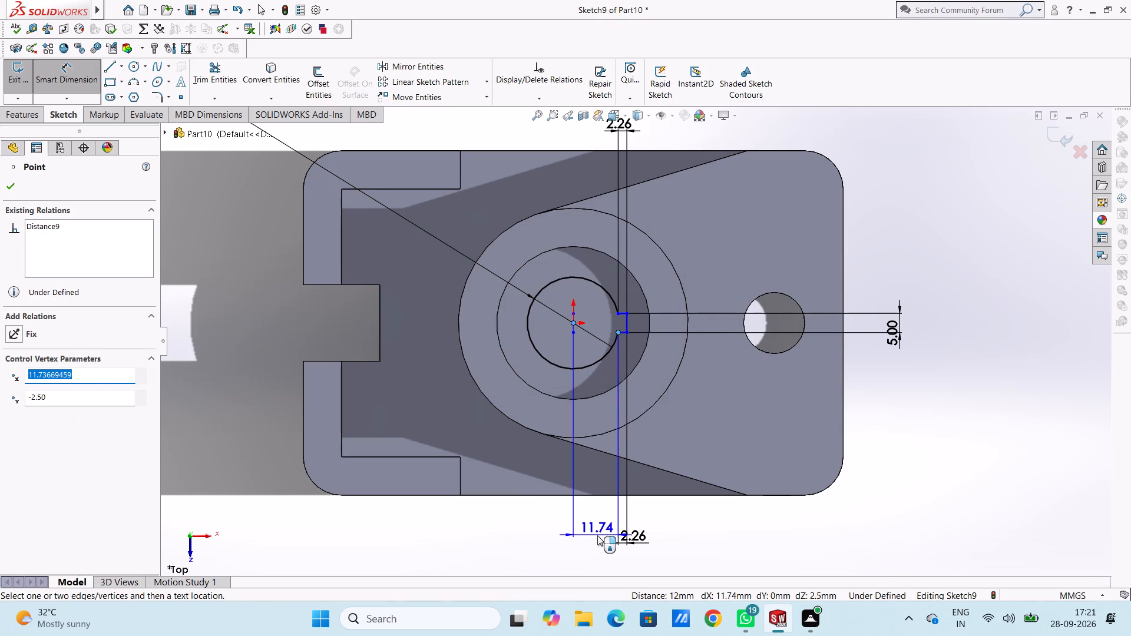
{"action": "left_click", "coordinate": [597, 535]}
{"action": "left_click", "coordinate": [552, 517]}
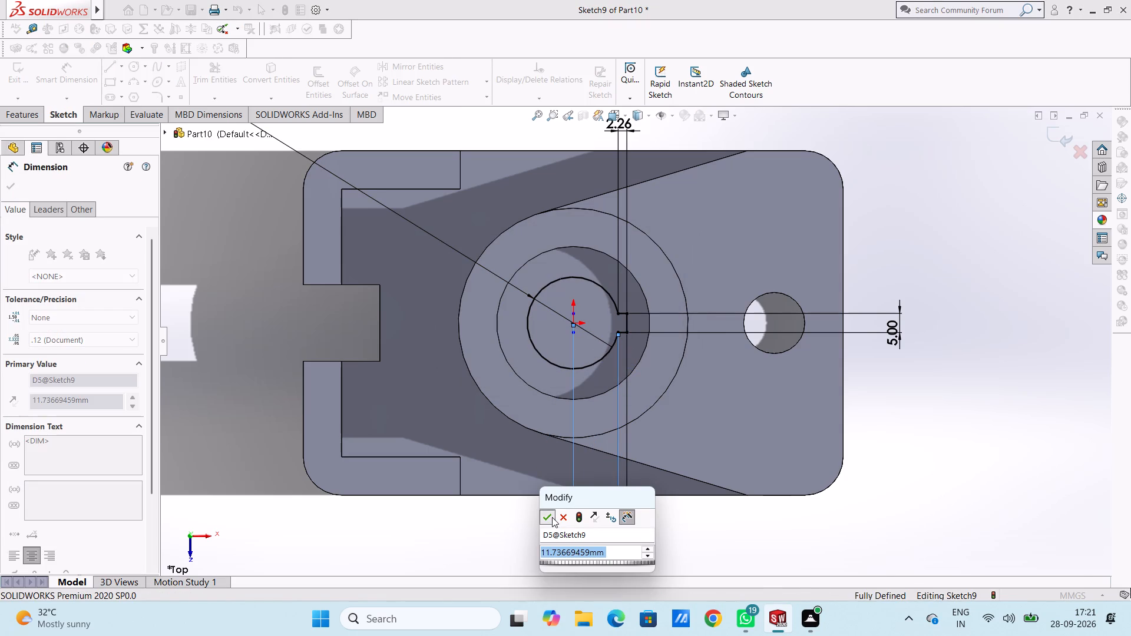
{"action": "left_click", "coordinate": [542, 528]}
{"action": "key", "text": "Escape"}
{"action": "key", "text": "Escape"}
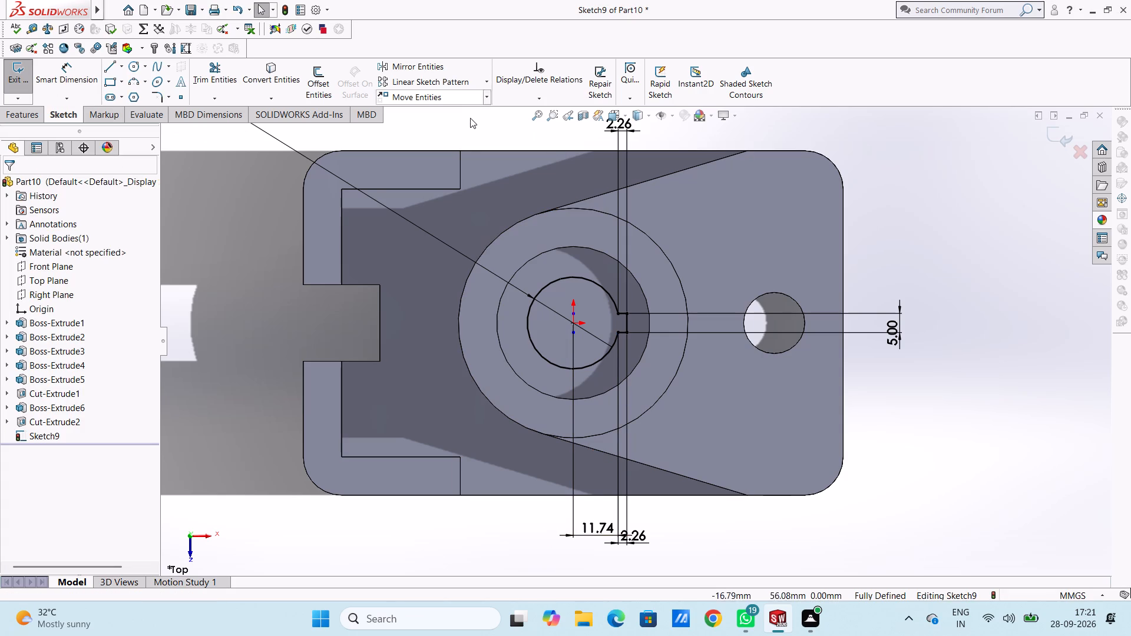
Circular-pattern the notch's three lines about the origin with 6 equally spaced instances over 360 degrees.
{"action": "scroll", "coordinate": [614, 323], "scroll_direction": "down", "scroll_amount": 7}
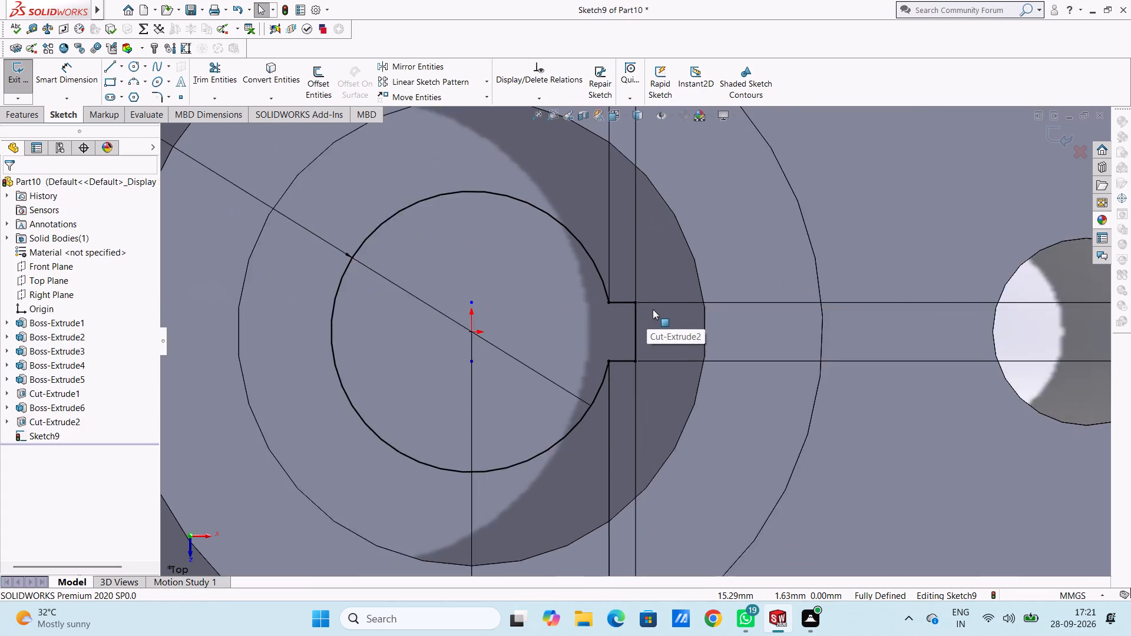
{"action": "left_click", "coordinate": [623, 304]}
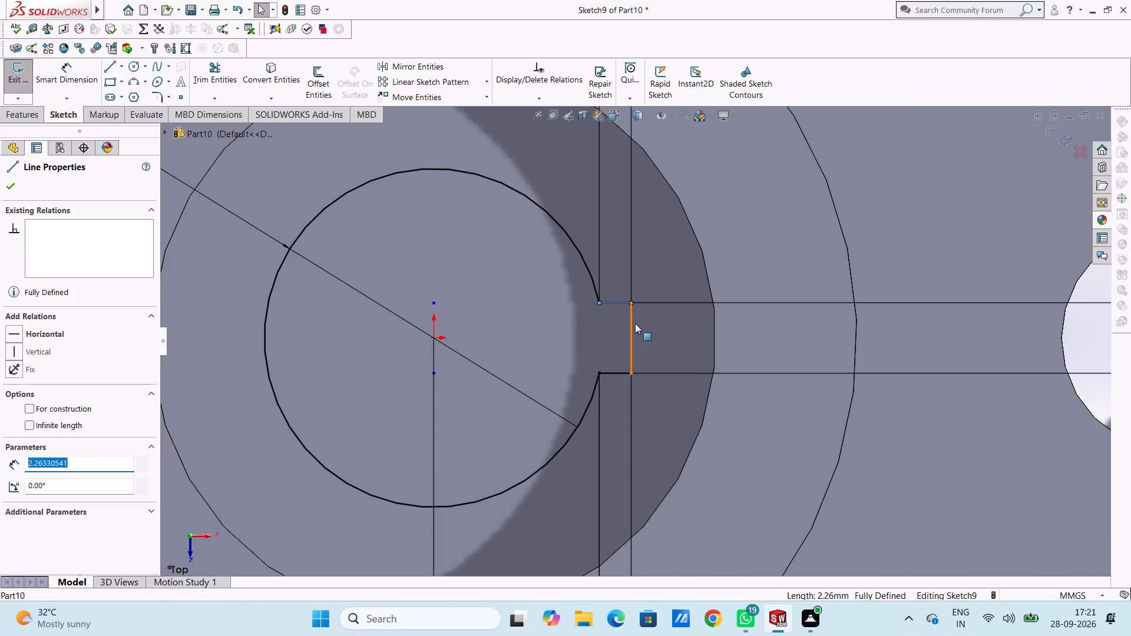
{"action": "left_click", "coordinate": [631, 324], "text": "ctrl"}
{"action": "left_click", "coordinate": [617, 374], "text": "ctrl"}
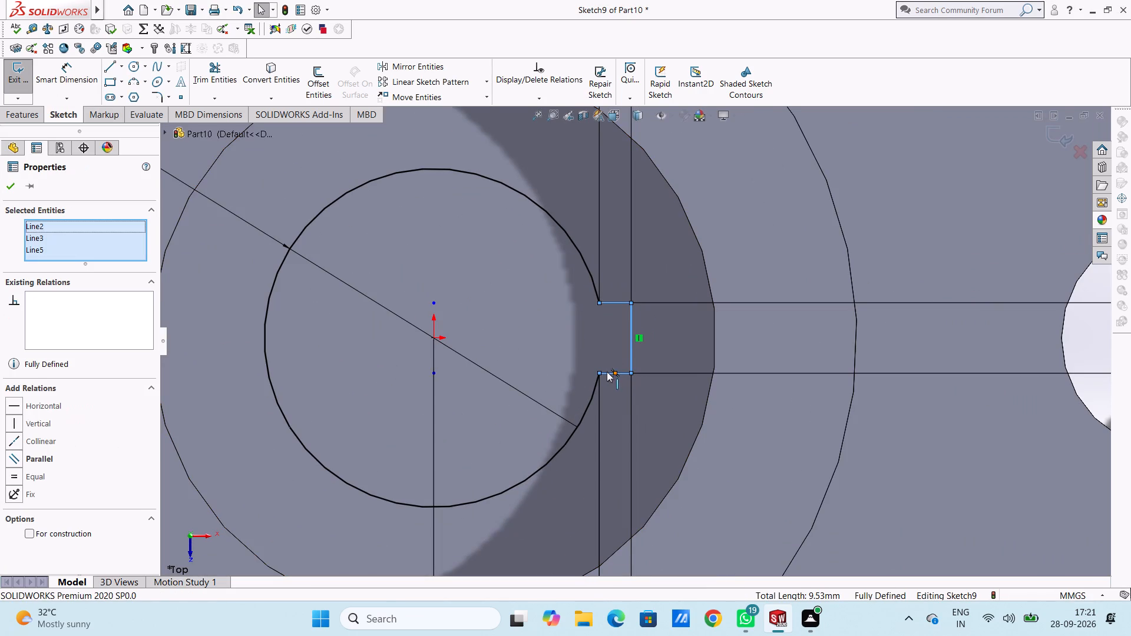
{"action": "left_click", "coordinate": [487, 82]}
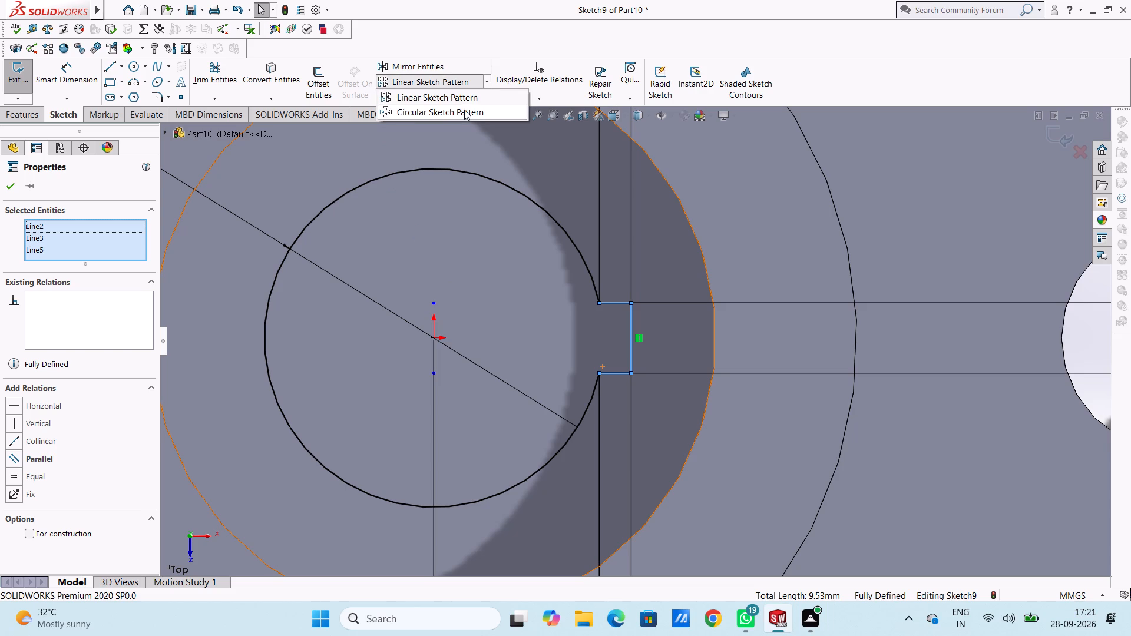
{"action": "left_click", "coordinate": [464, 108]}
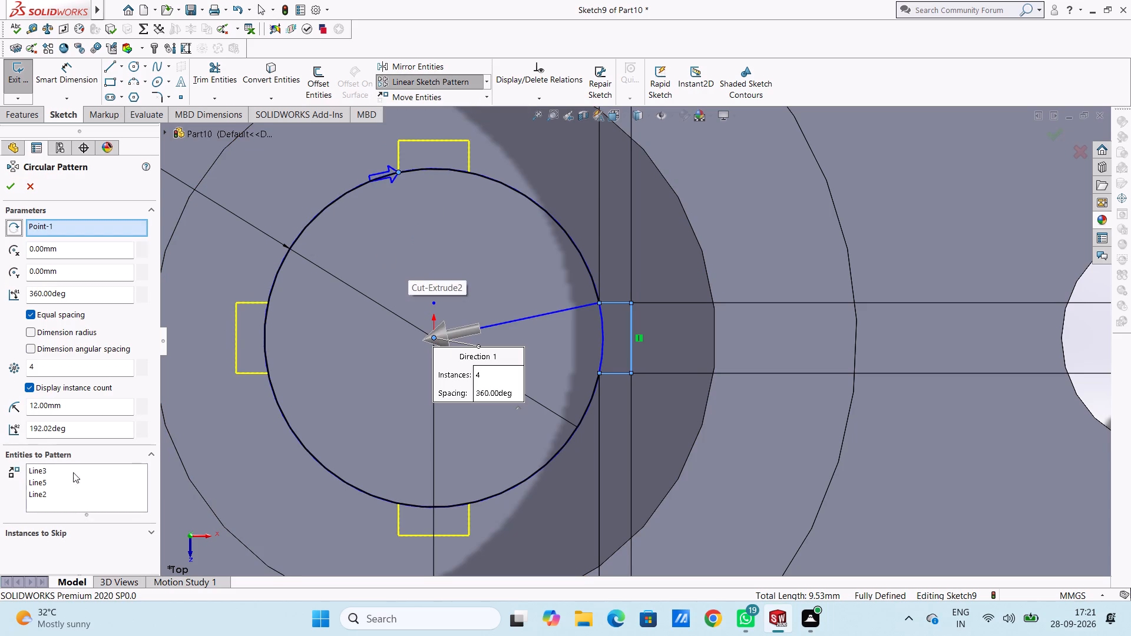
{"action": "double_click", "coordinate": [57, 370]}
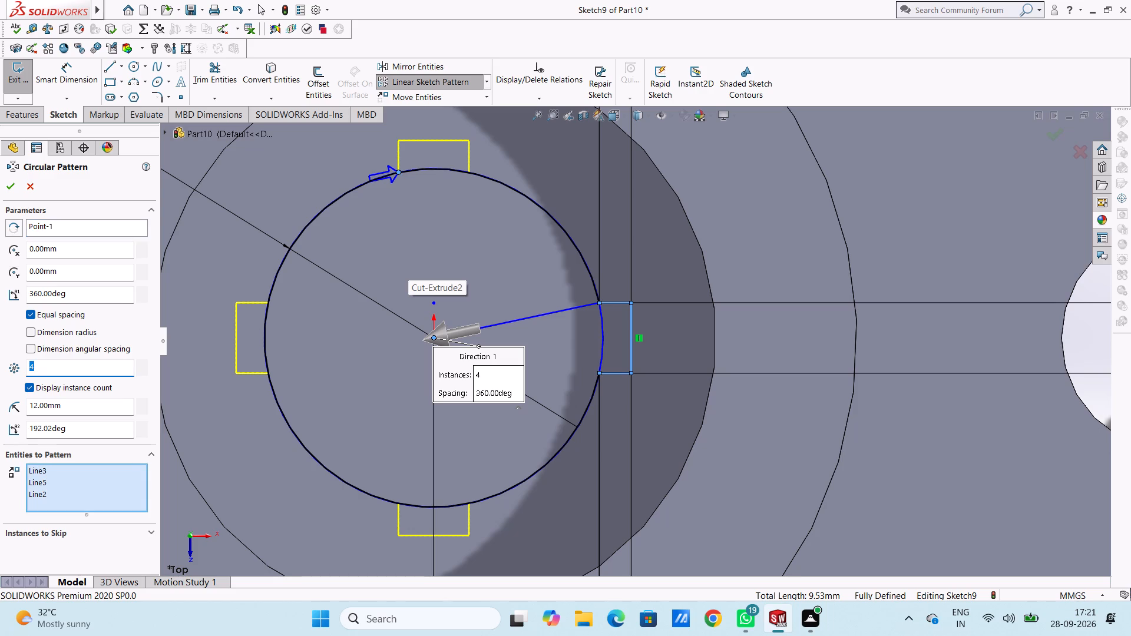
{"action": "key", "text": "6"}
{"action": "key", "text": "Return"}
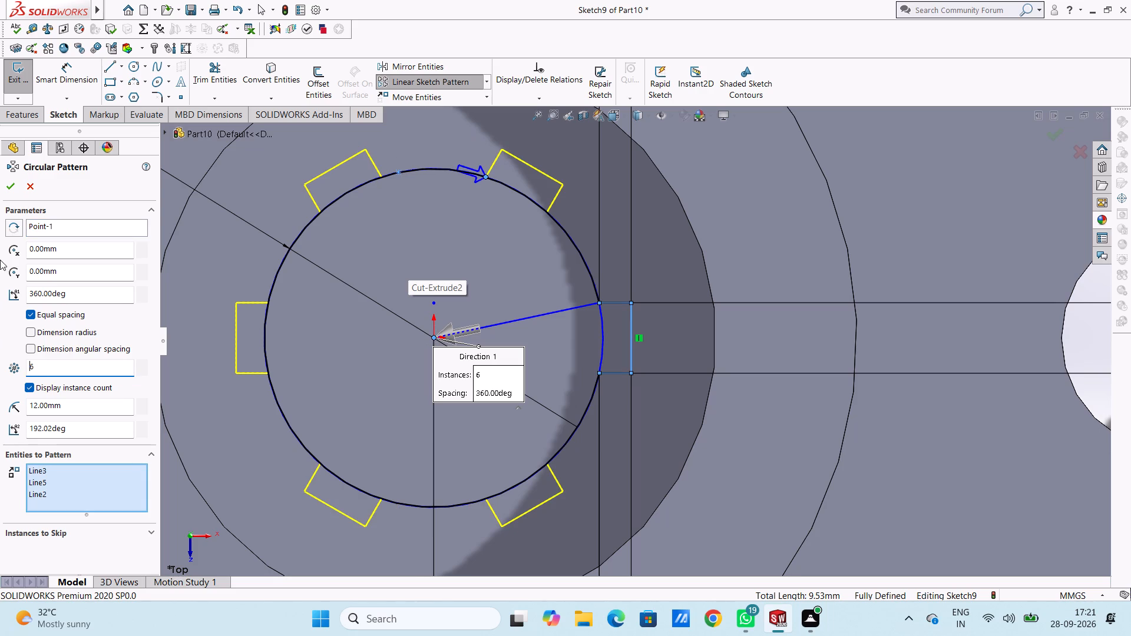
{"action": "left_click", "coordinate": [10, 190]}
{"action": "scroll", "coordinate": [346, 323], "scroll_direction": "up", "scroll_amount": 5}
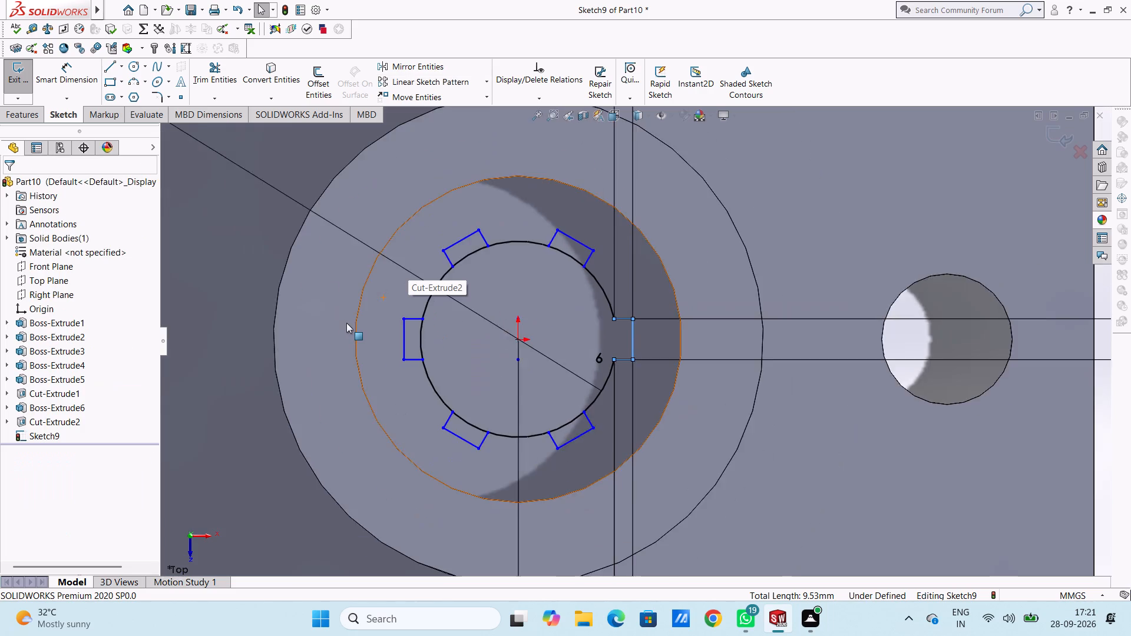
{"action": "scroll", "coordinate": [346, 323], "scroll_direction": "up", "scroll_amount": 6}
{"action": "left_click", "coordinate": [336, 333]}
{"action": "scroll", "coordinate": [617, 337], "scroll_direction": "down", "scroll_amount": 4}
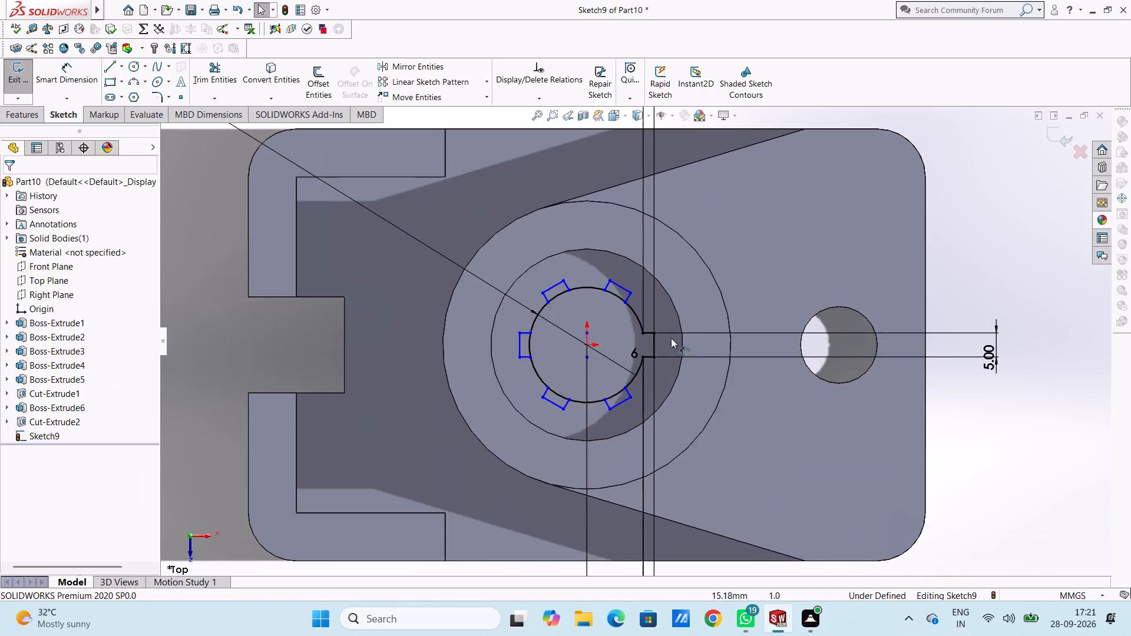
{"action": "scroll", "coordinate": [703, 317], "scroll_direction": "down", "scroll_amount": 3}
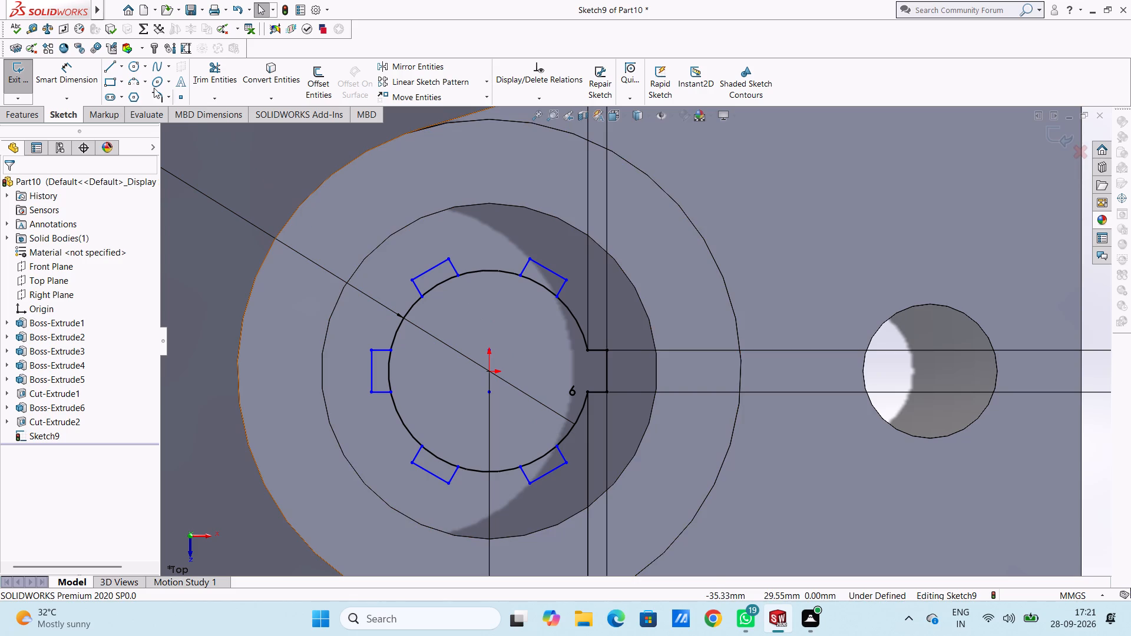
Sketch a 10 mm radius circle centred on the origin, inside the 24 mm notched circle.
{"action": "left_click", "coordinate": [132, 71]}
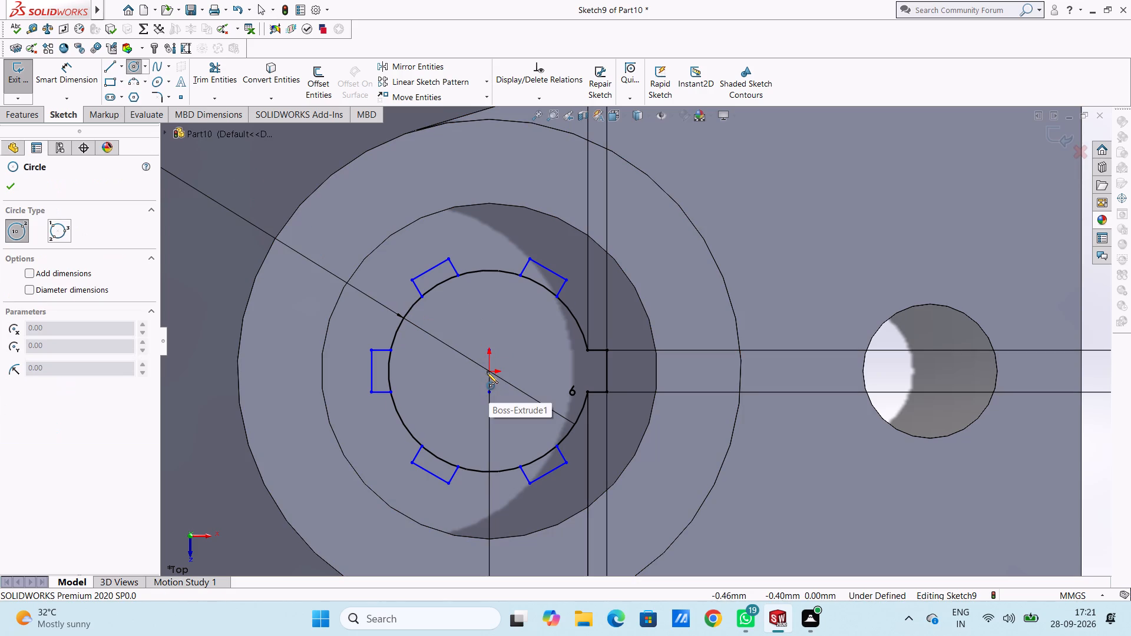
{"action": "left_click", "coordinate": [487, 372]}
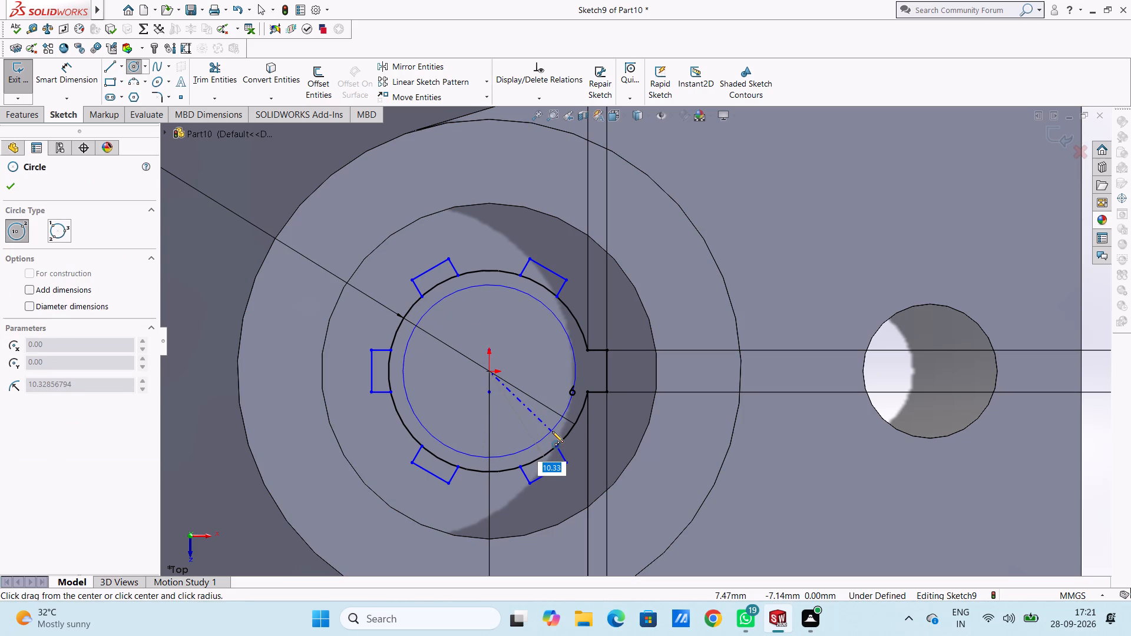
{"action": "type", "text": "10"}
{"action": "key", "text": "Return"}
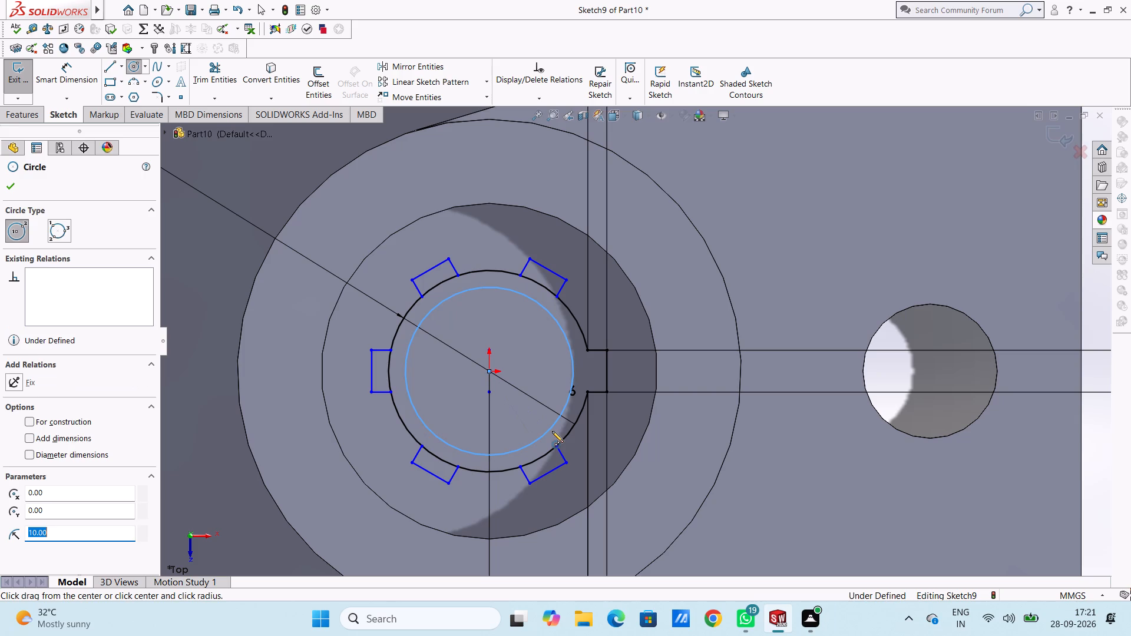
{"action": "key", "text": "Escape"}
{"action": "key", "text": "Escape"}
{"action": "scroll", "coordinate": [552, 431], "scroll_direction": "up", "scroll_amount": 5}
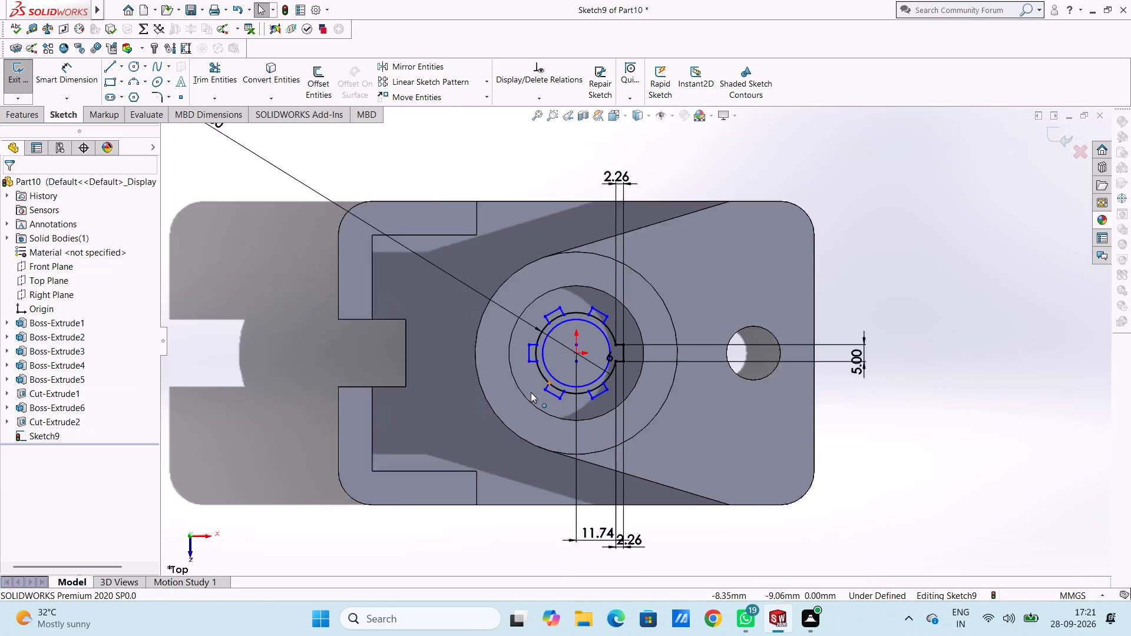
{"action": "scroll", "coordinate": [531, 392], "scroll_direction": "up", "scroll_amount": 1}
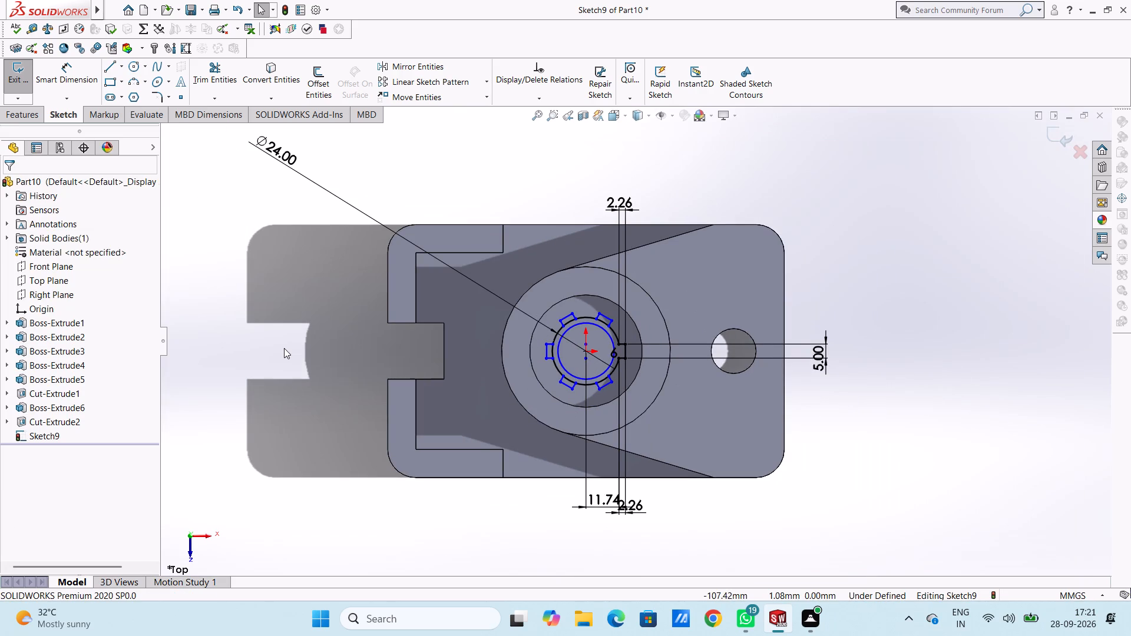
Undo the 10 mm radius circle and the notch's circular pattern.
{"action": "key", "text": "ctrl+z"}
{"action": "key", "text": "ctrl+z"}
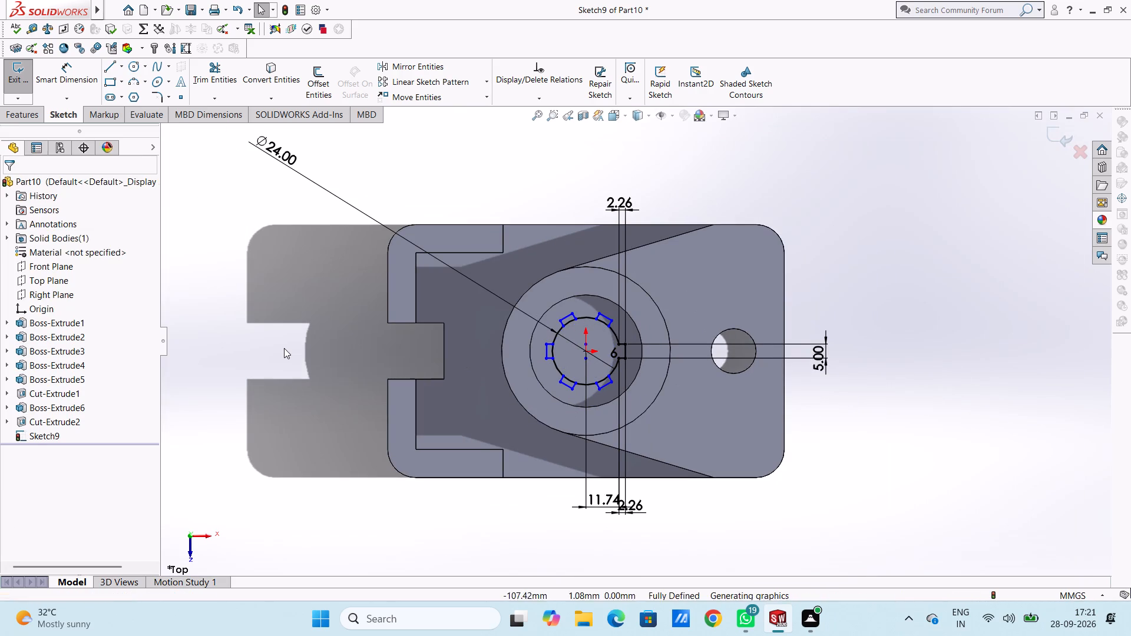
{"action": "left_click", "coordinate": [267, 339]}
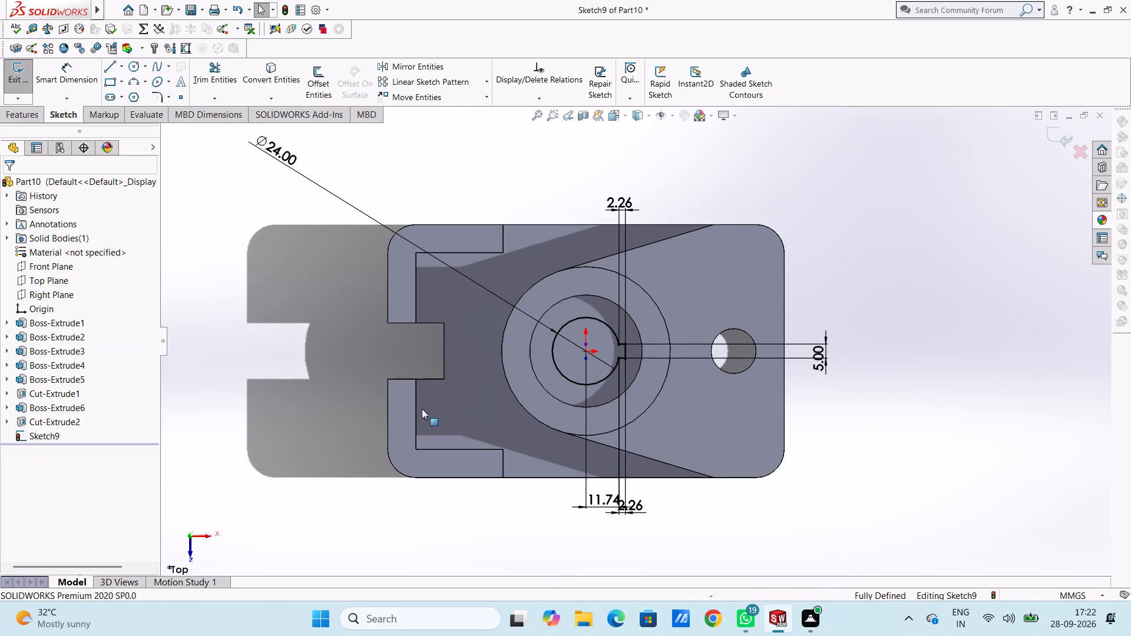
Sketch a circle of 10 mm radius centred on the origin inside the single-notched 24 mm circle.
{"action": "scroll", "coordinate": [596, 356], "scroll_direction": "down", "scroll_amount": 3}
{"action": "left_click", "coordinate": [127, 73]}
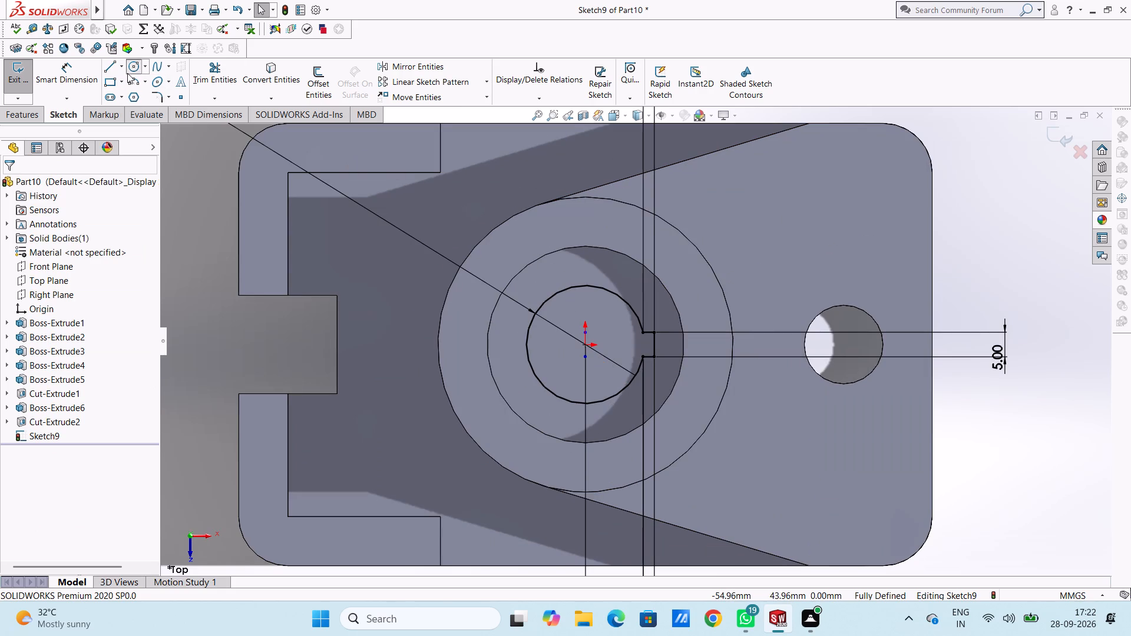
{"action": "left_click", "coordinate": [583, 344]}
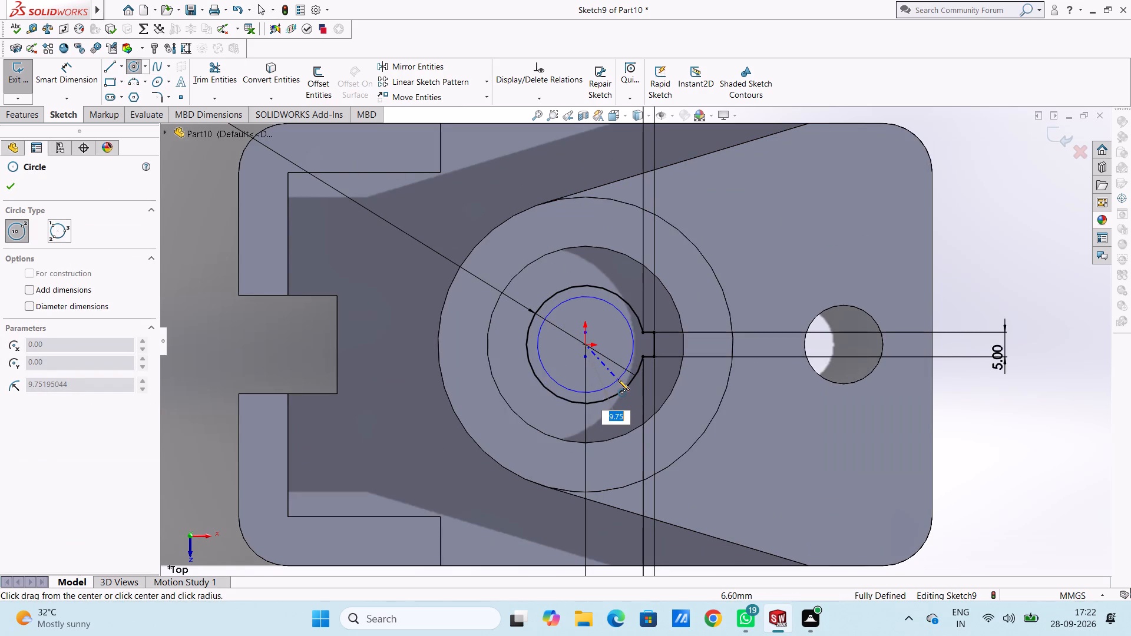
{"action": "type", "text": "10"}
{"action": "key", "text": "Return"}
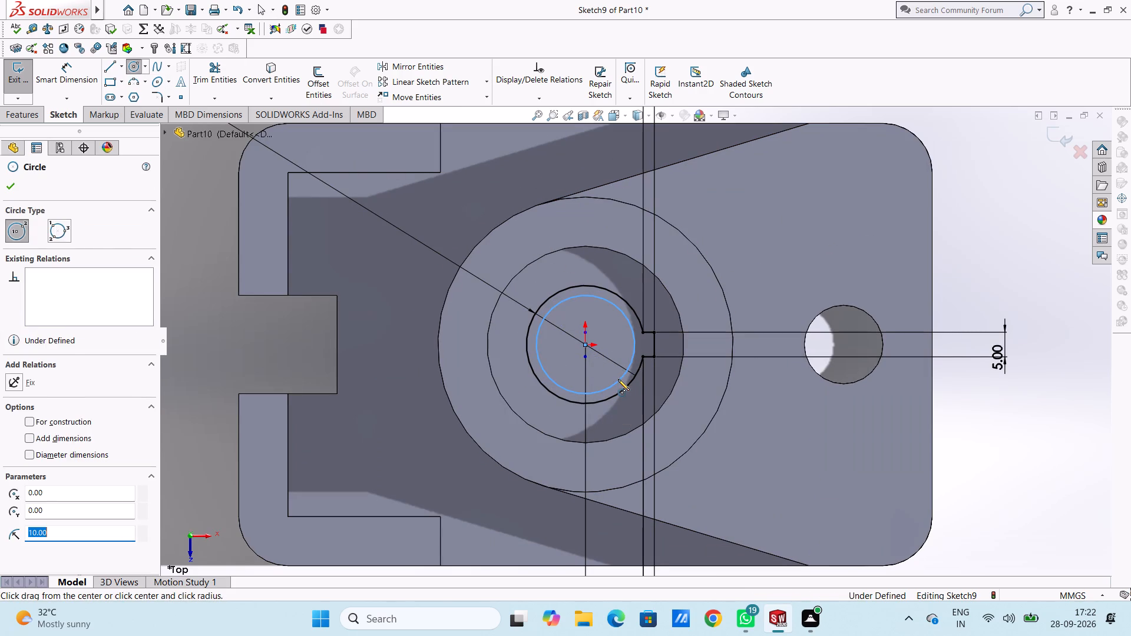
{"action": "key", "text": "Escape"}
{"action": "key", "text": "Escape"}
{"action": "scroll", "coordinate": [618, 379], "scroll_direction": "up", "scroll_amount": 3}
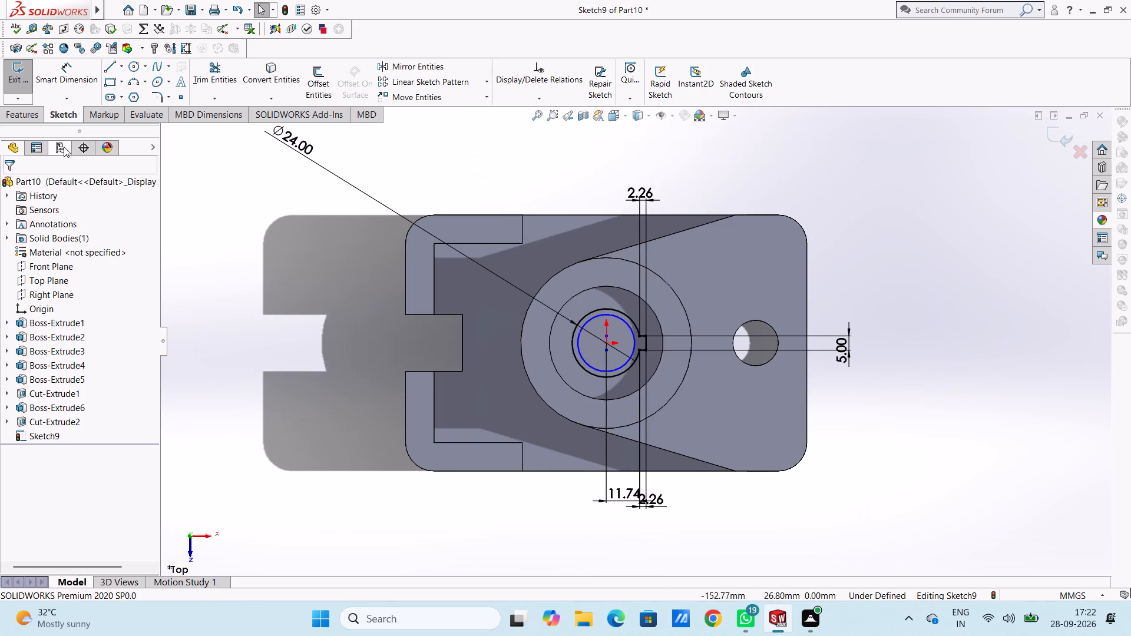
Dimension the diameter of the inner circle.
{"action": "left_click", "coordinate": [79, 58]}
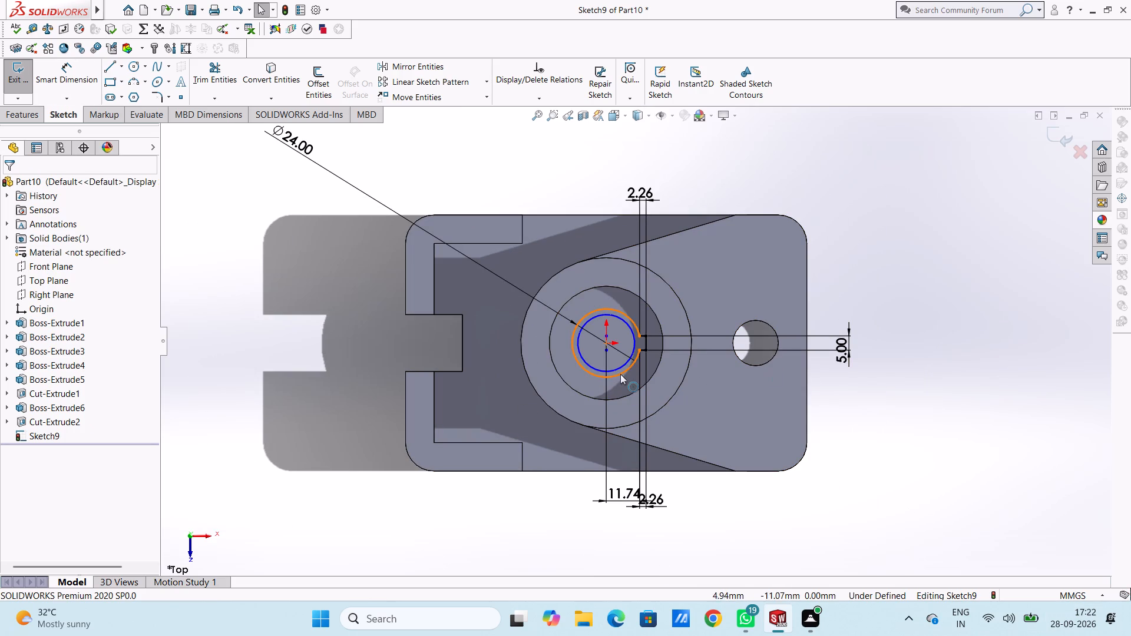
{"action": "left_click", "coordinate": [619, 368]}
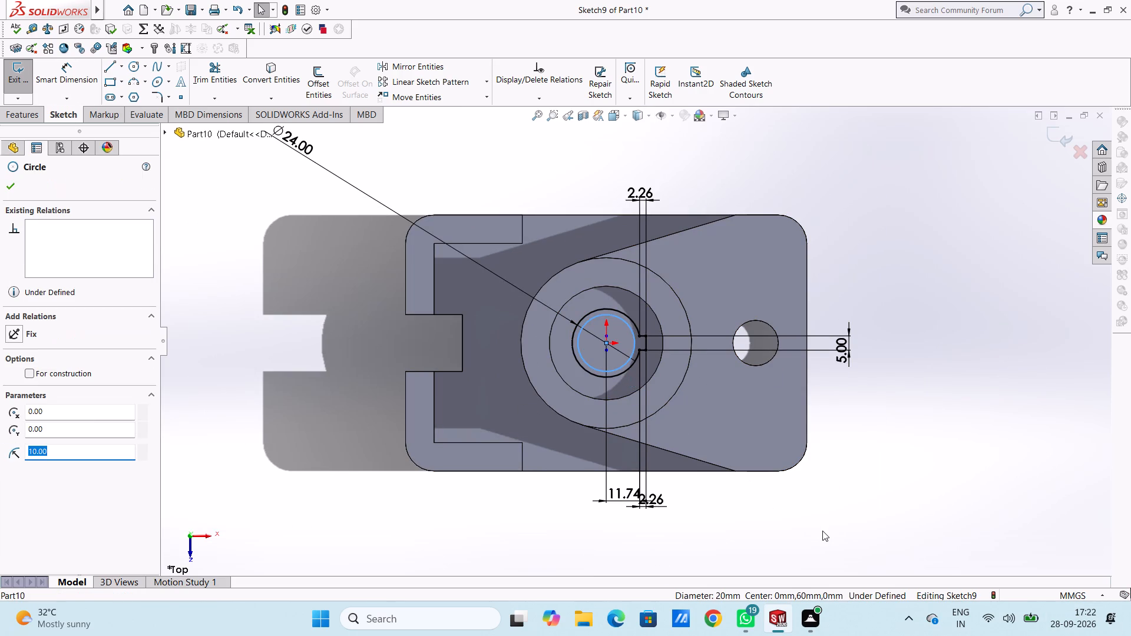
{"action": "key", "text": "Escape"}
{"action": "key", "text": "Escape"}
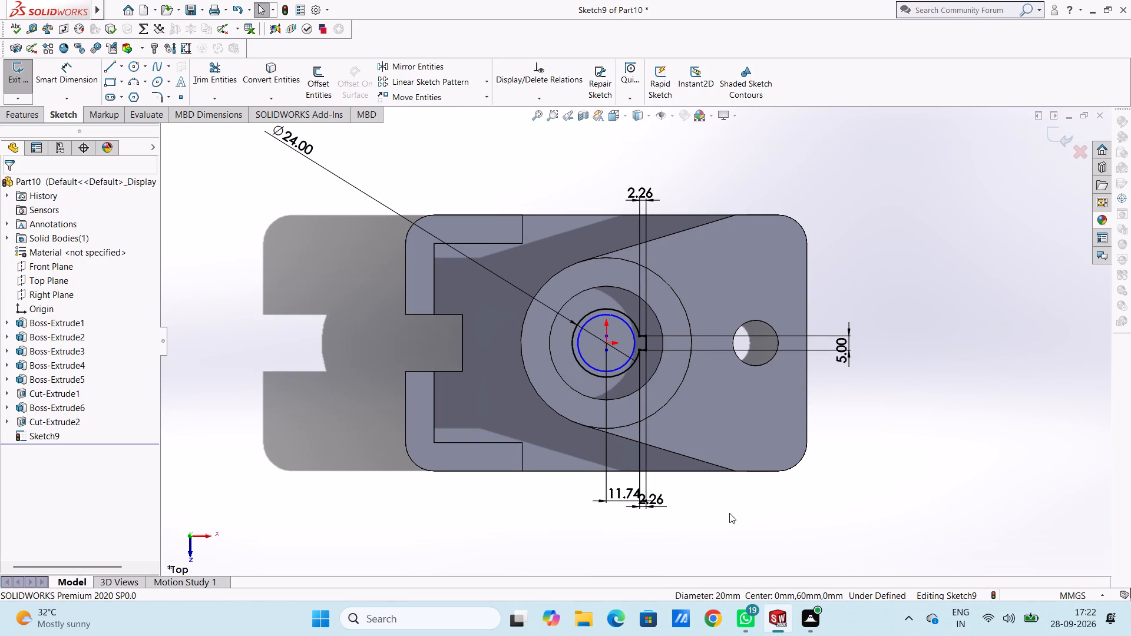
{"action": "left_click", "coordinate": [91, 78]}
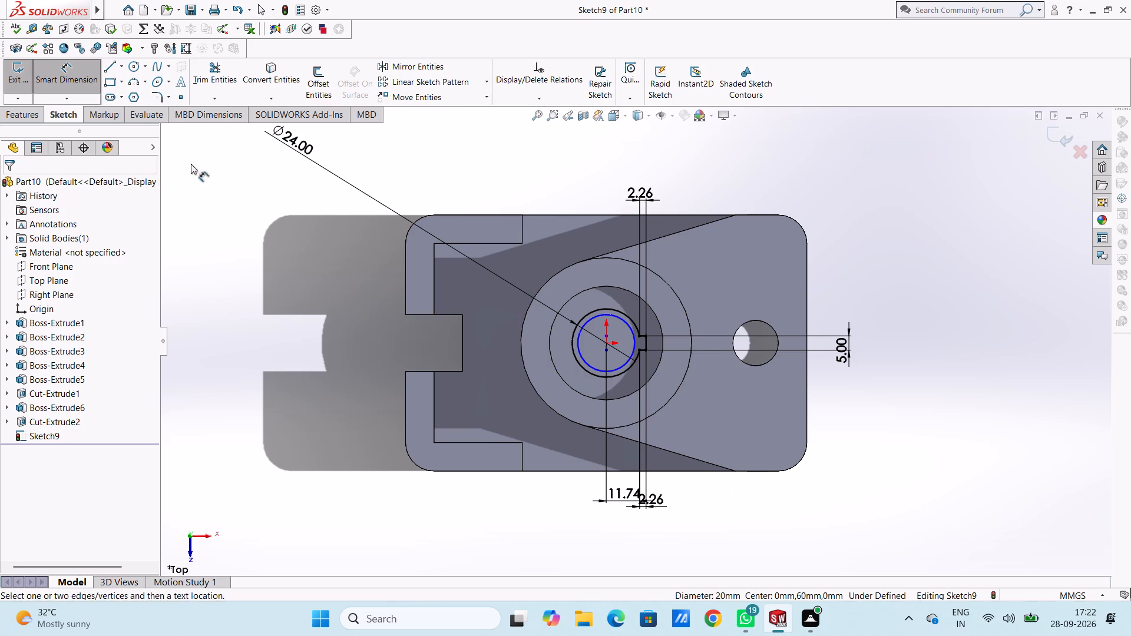
{"action": "left_click", "coordinate": [618, 369]}
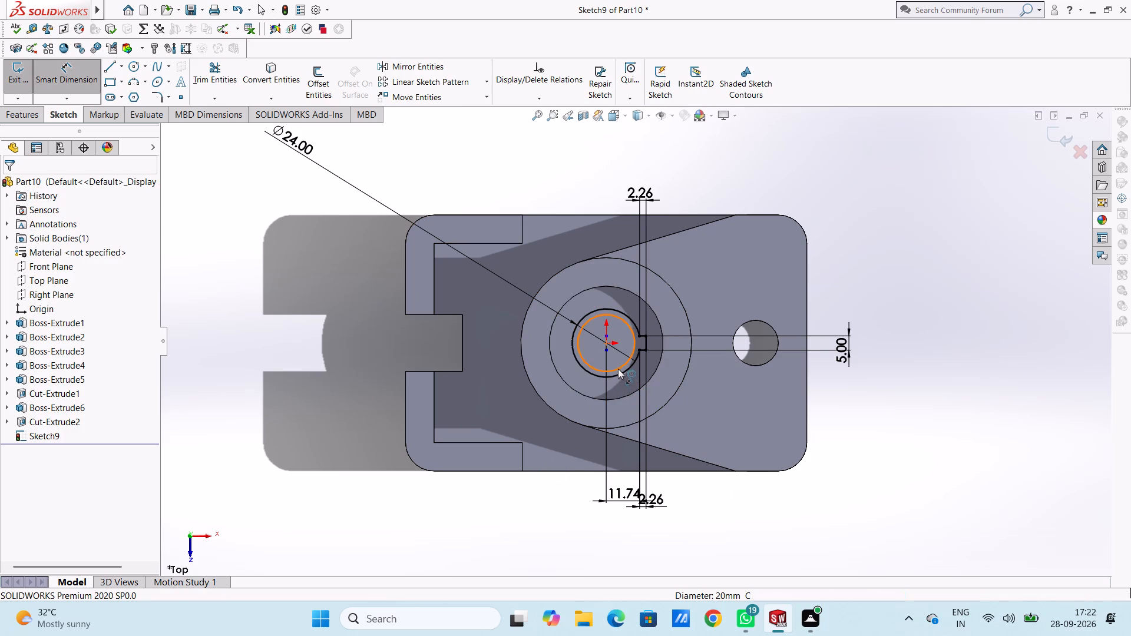
{"action": "left_click", "coordinate": [778, 548]}
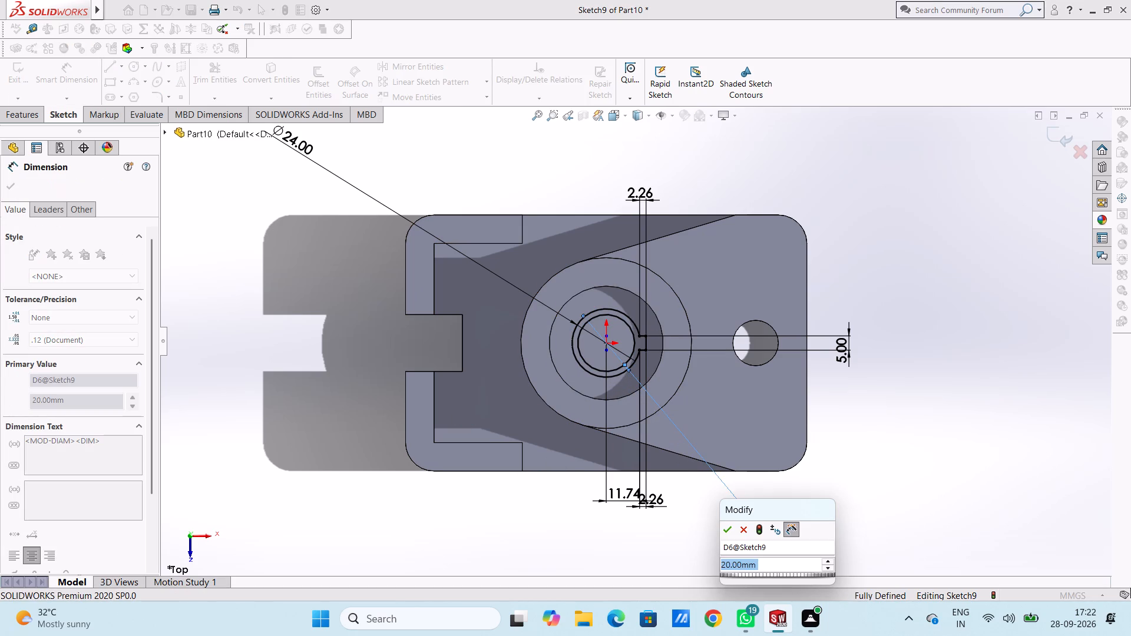
{"action": "left_click", "coordinate": [727, 534]}
{"action": "key", "text": "Escape"}
{"action": "key", "text": "Escape"}
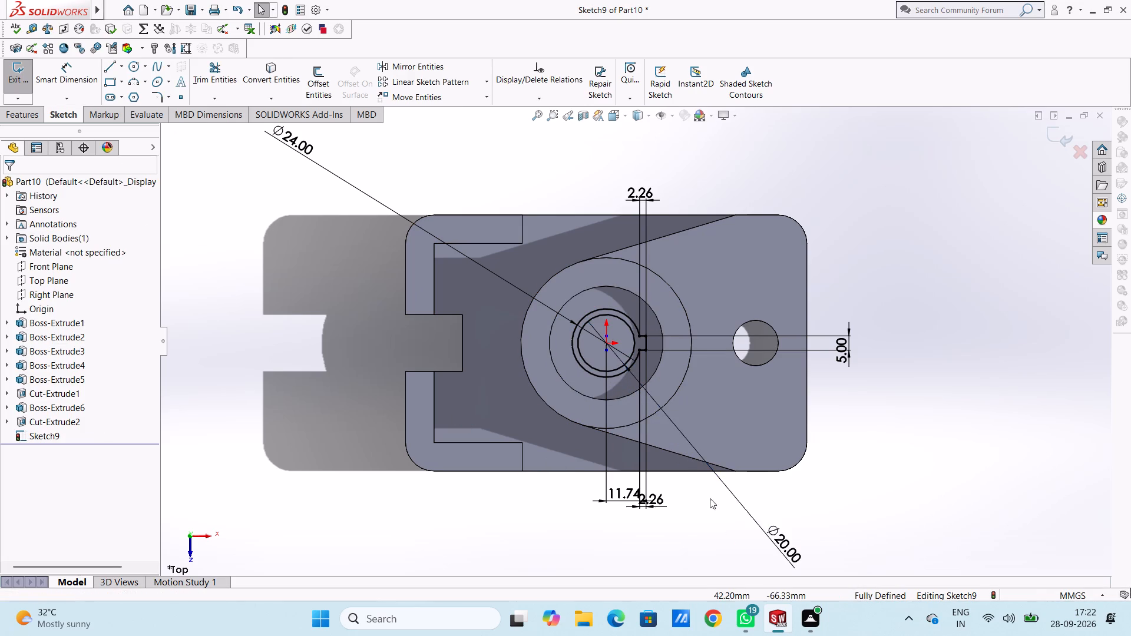
Extend the notch inward across the inner circle with two horizontal lines about 3.67 mm long joined by a 5 mm vertical line.
{"action": "scroll", "coordinate": [599, 313], "scroll_direction": "down", "scroll_amount": 4}
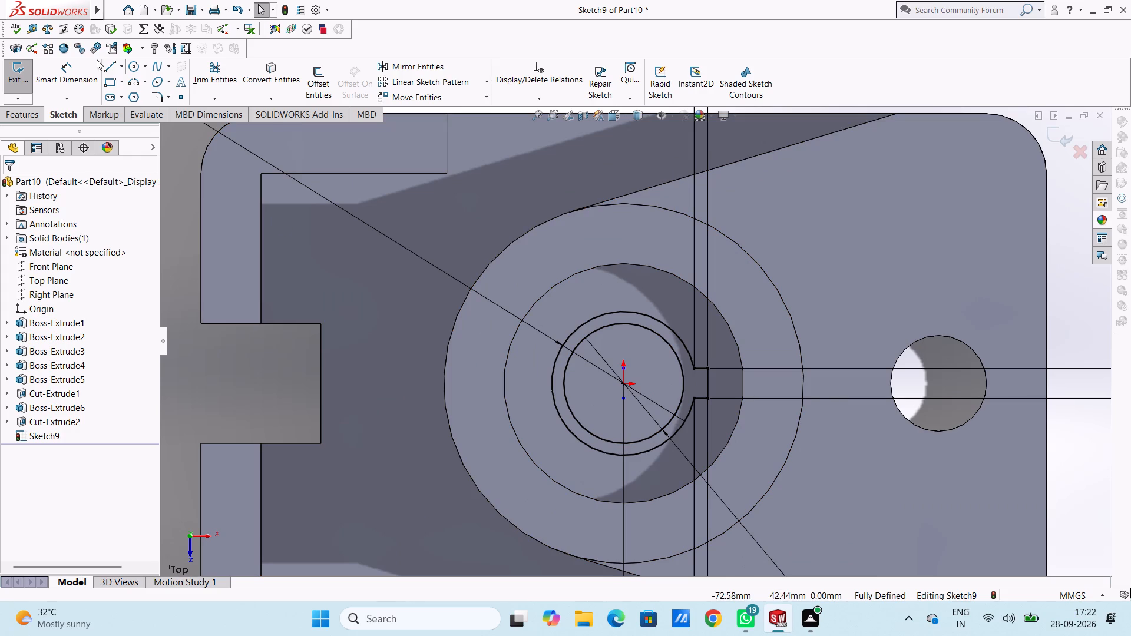
{"action": "left_click", "coordinate": [110, 66]}
{"action": "scroll", "coordinate": [634, 378], "scroll_direction": "down", "scroll_amount": 5}
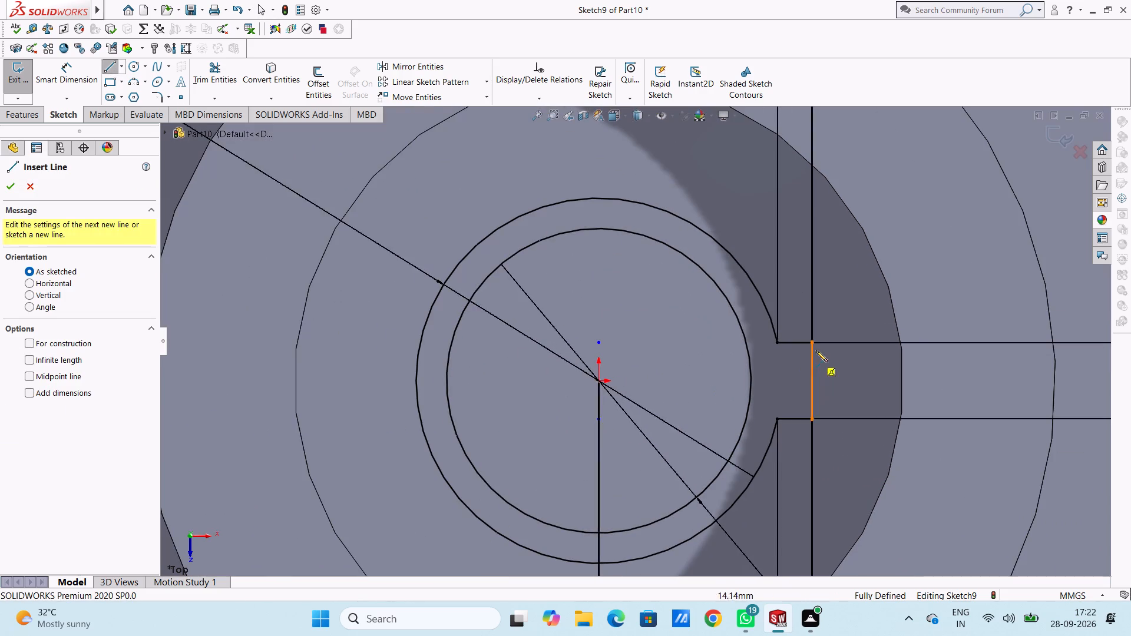
{"action": "left_click", "coordinate": [778, 344]}
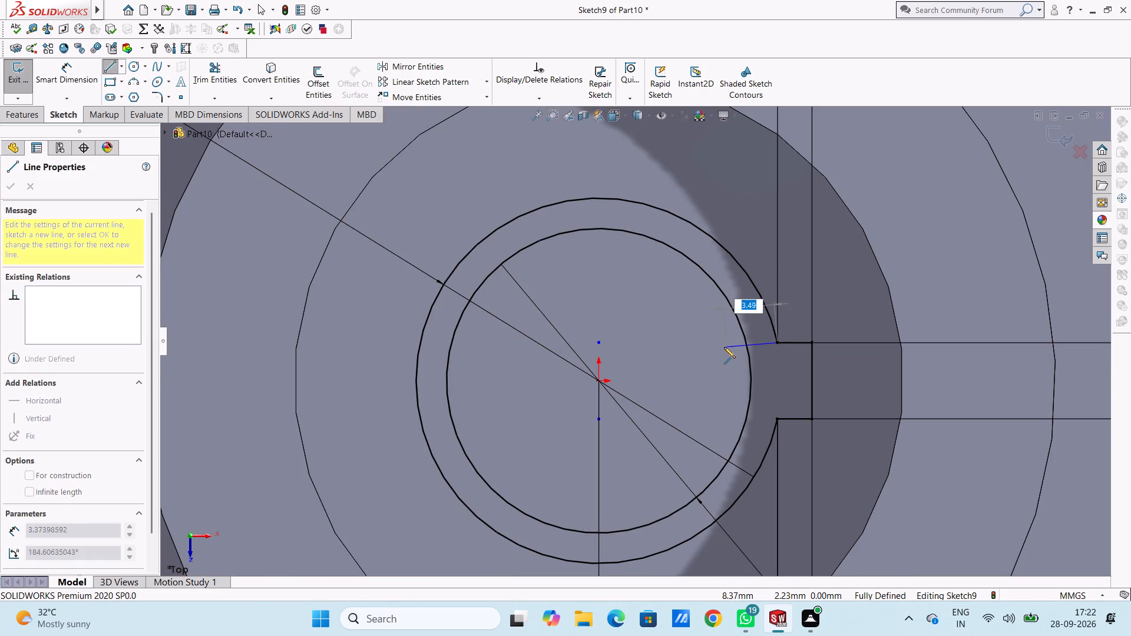
{"action": "left_click", "coordinate": [722, 345]}
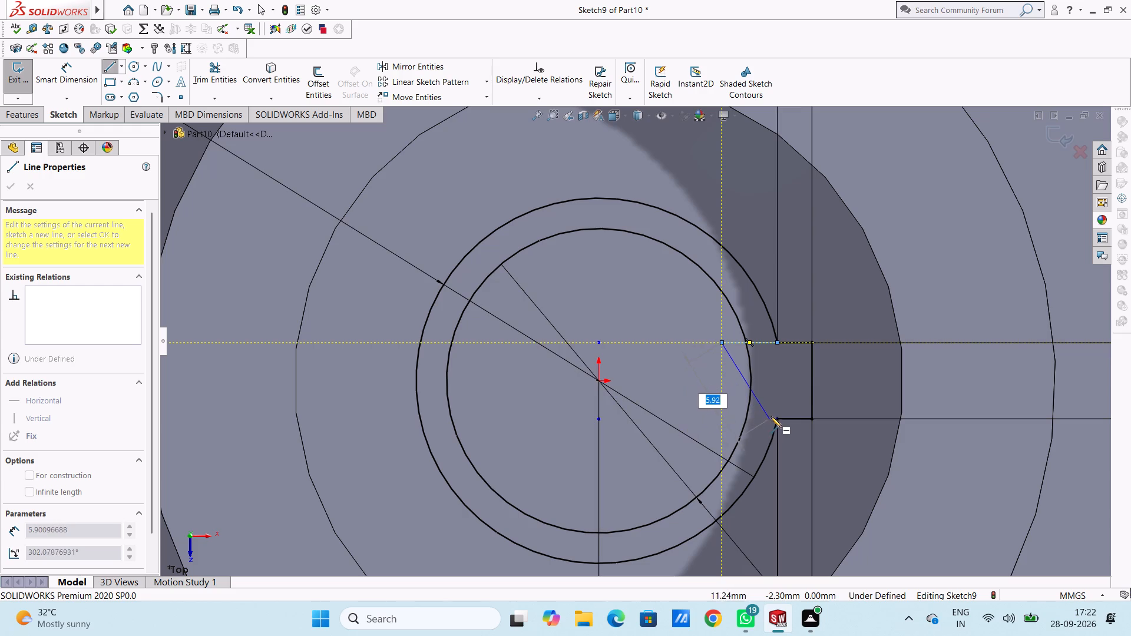
{"action": "left_click", "coordinate": [725, 419]}
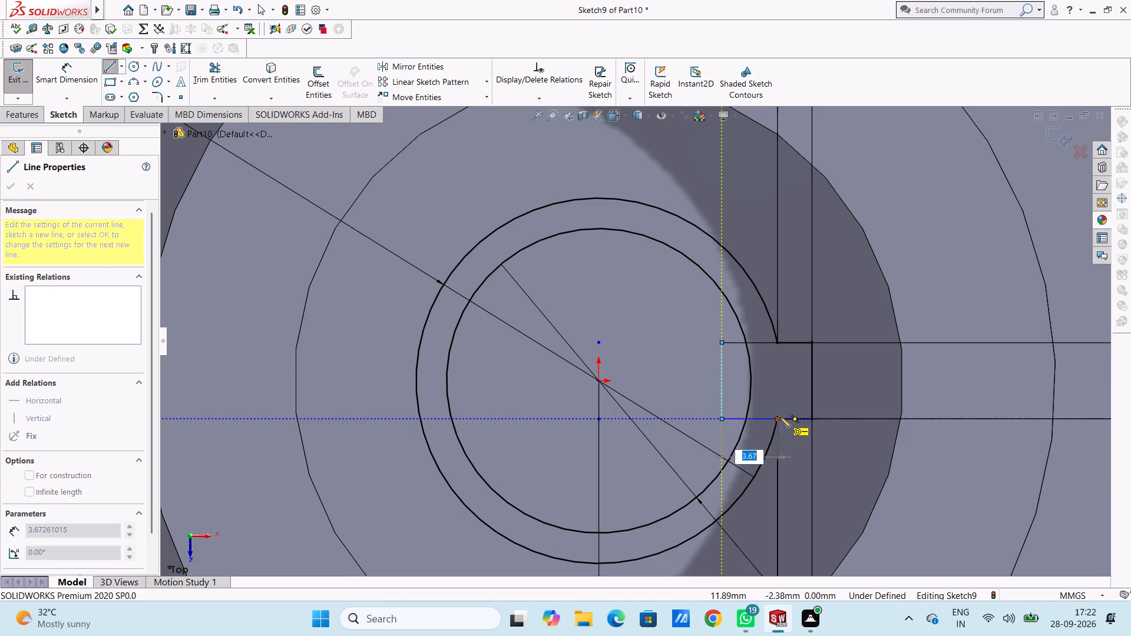
{"action": "key", "text": "Escape"}
{"action": "key", "text": "Escape"}
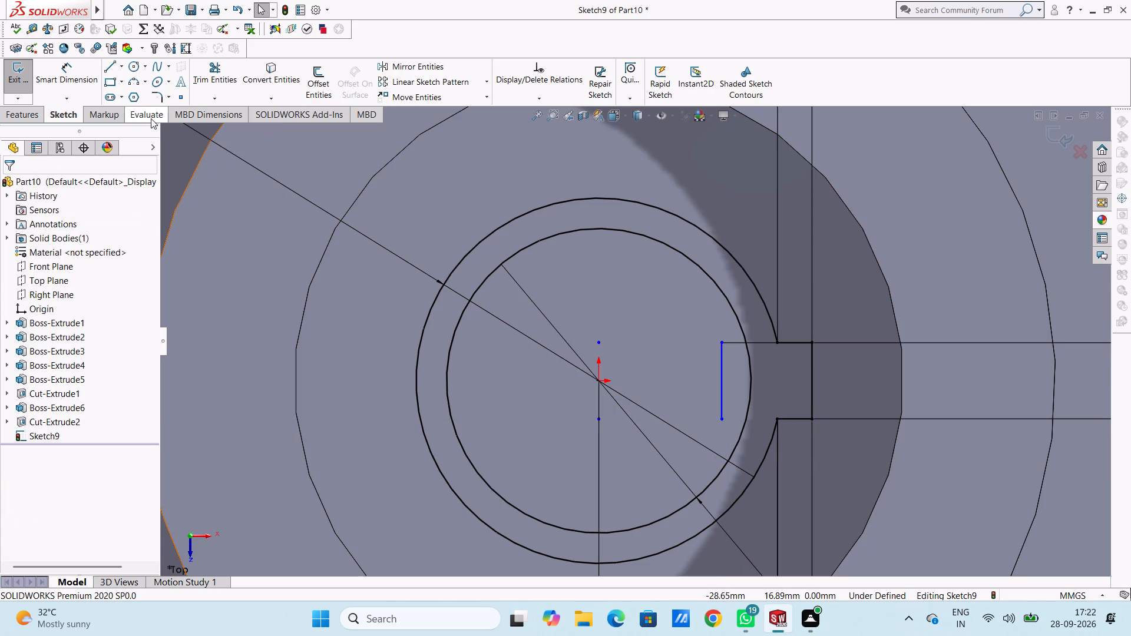
{"action": "left_click", "coordinate": [113, 69]}
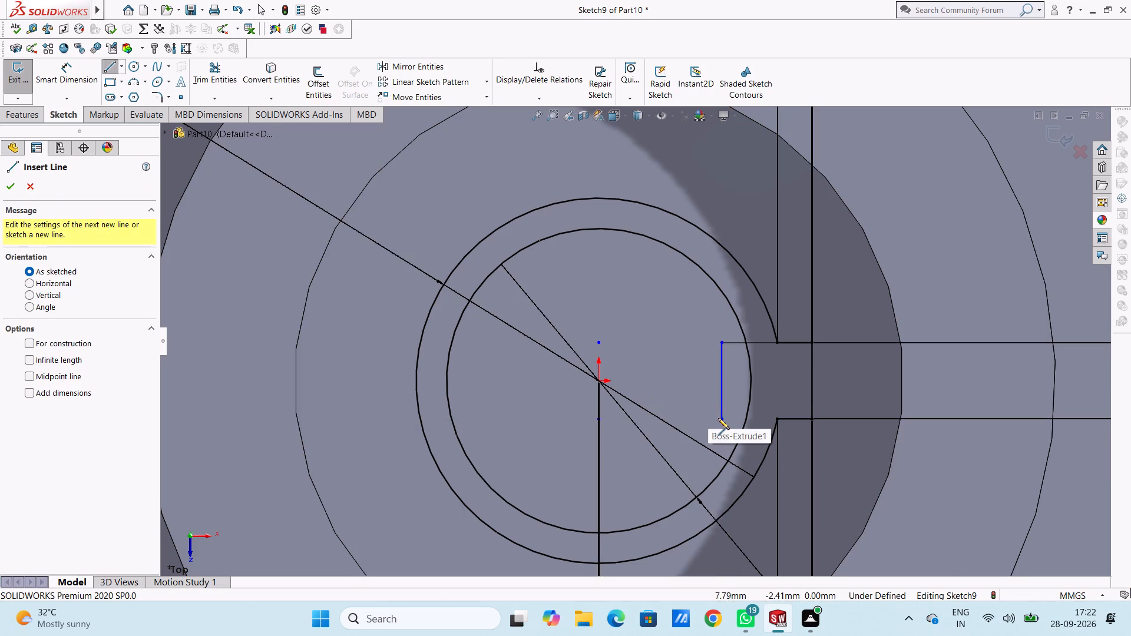
{"action": "left_click", "coordinate": [721, 421]}
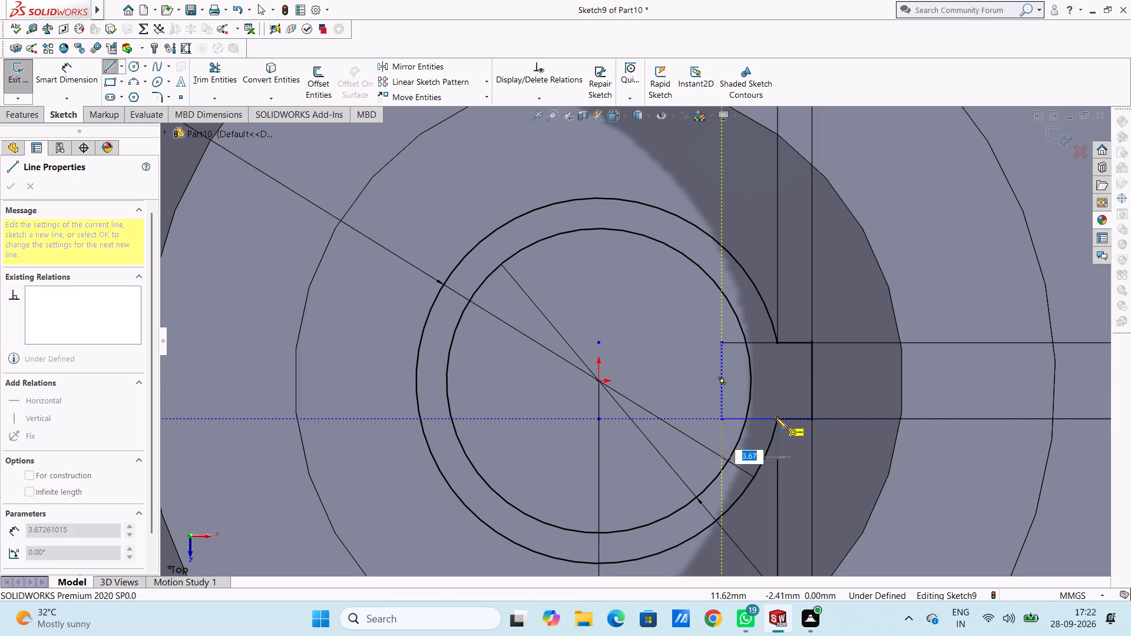
{"action": "left_click", "coordinate": [779, 421]}
{"action": "key", "text": "Escape"}
{"action": "key", "text": "Escape"}
{"action": "key", "text": "Escape"}
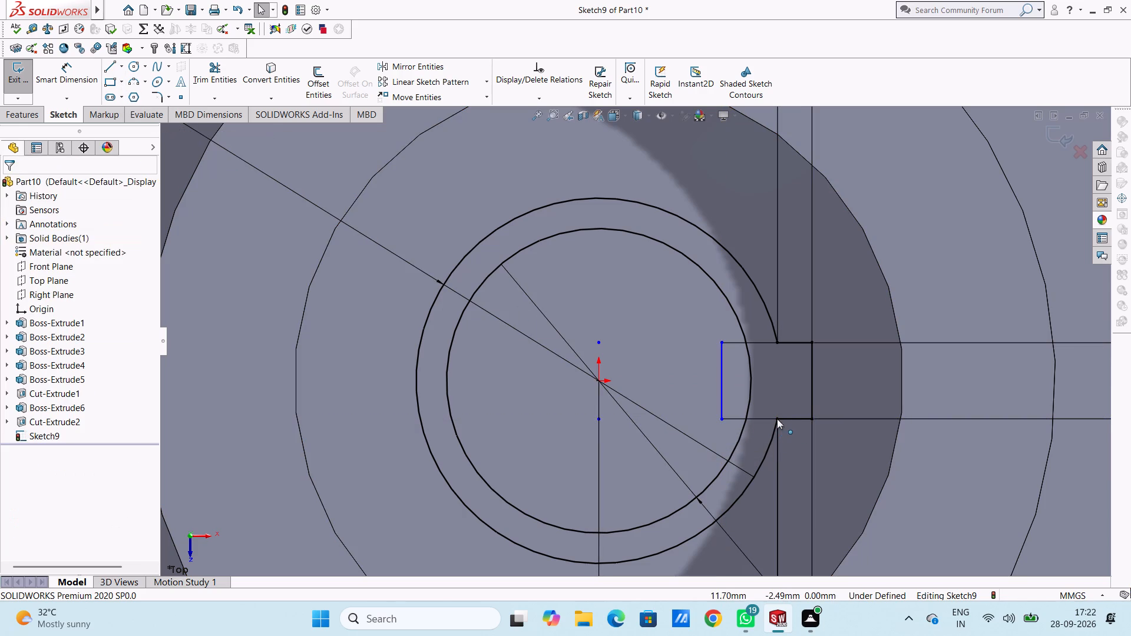
Trim the notch lines inside the inner circle, the inner circle's arc across the notch opening, and the 24 mm outer arc.
{"action": "left_click", "coordinate": [217, 80]}
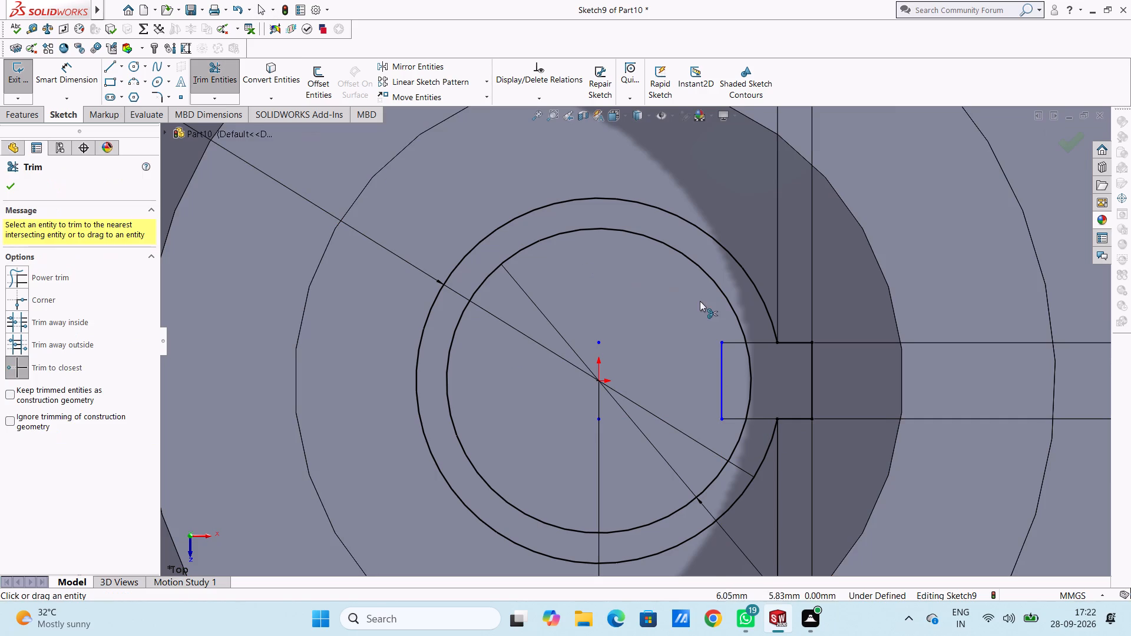
{"action": "left_click", "coordinate": [735, 343]}
{"action": "left_click", "coordinate": [722, 354]}
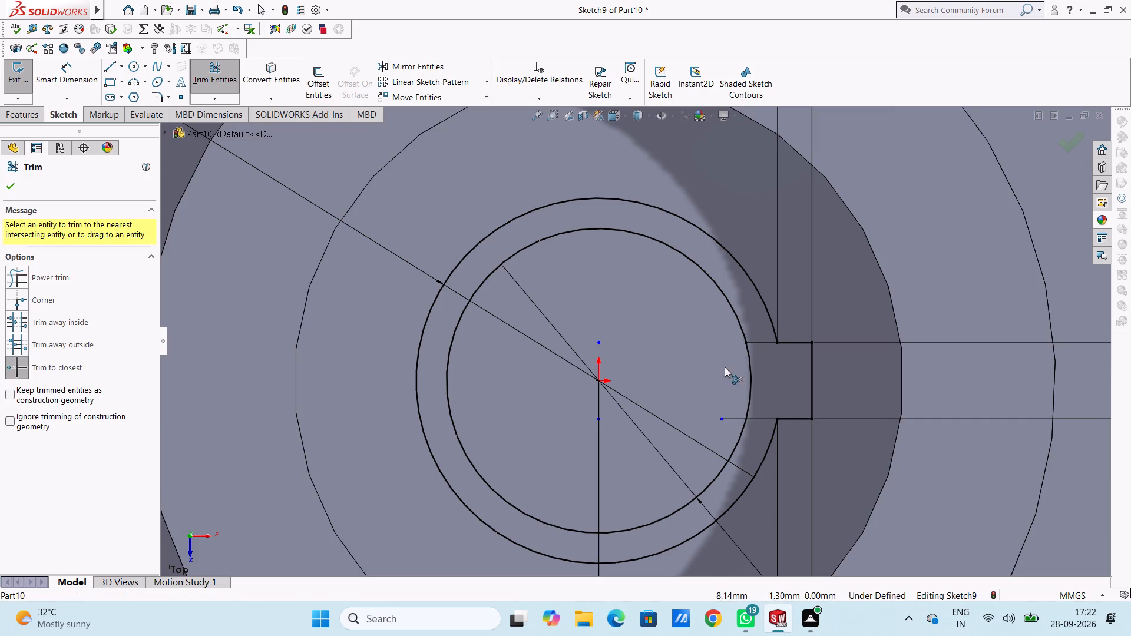
{"action": "left_click", "coordinate": [734, 421]}
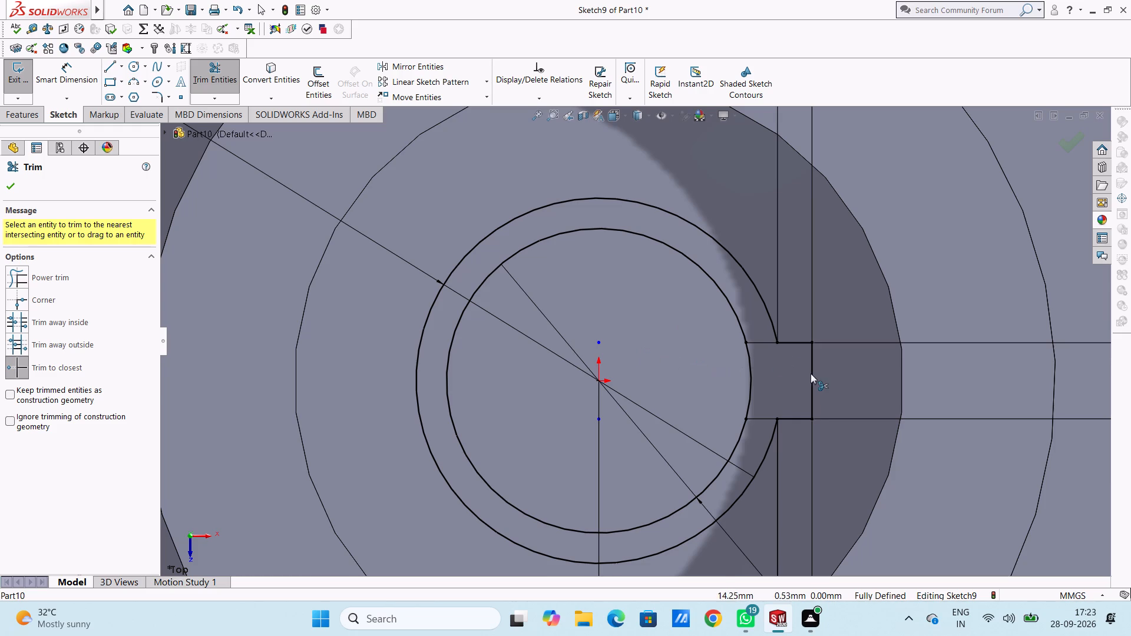
{"action": "left_click", "coordinate": [752, 369]}
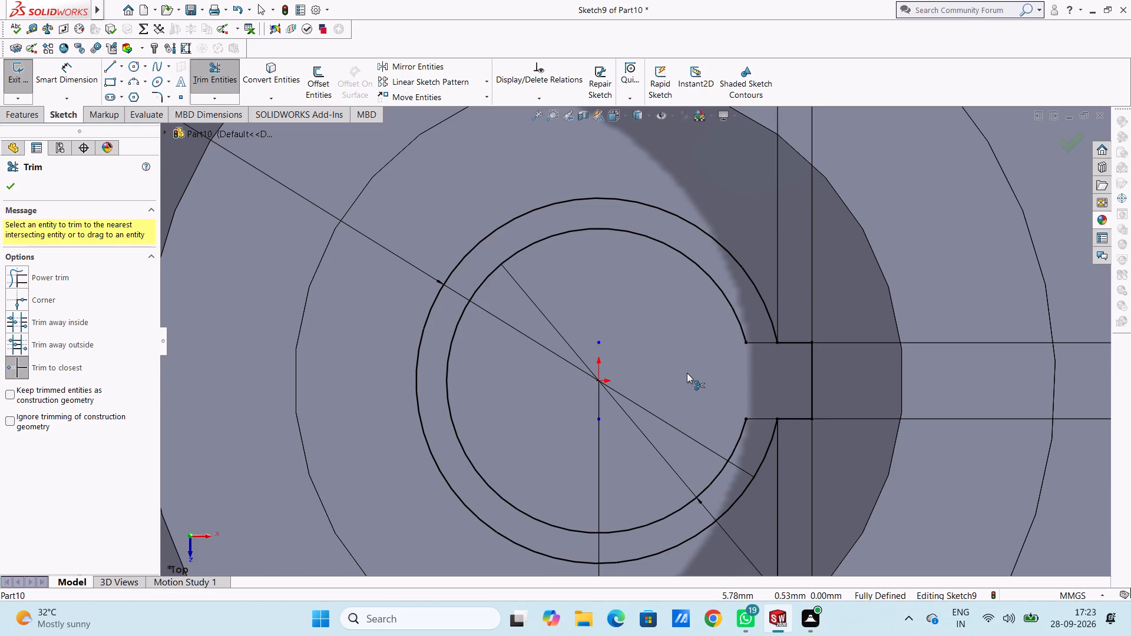
{"action": "left_click", "coordinate": [749, 279]}
{"action": "key", "text": "Escape"}
{"action": "key", "text": "Escape"}
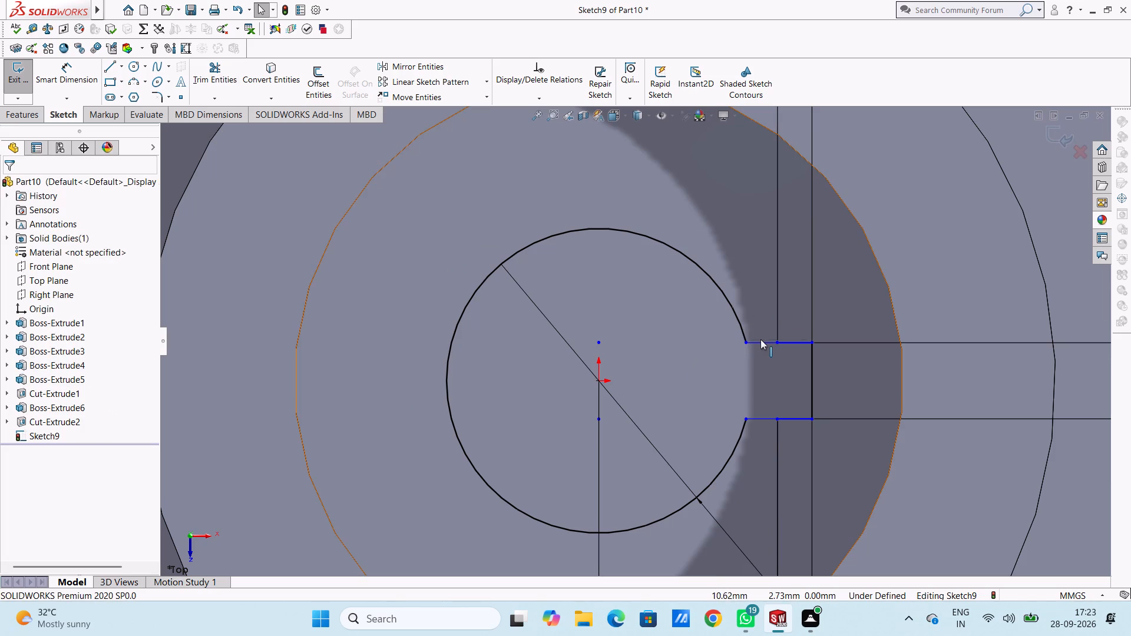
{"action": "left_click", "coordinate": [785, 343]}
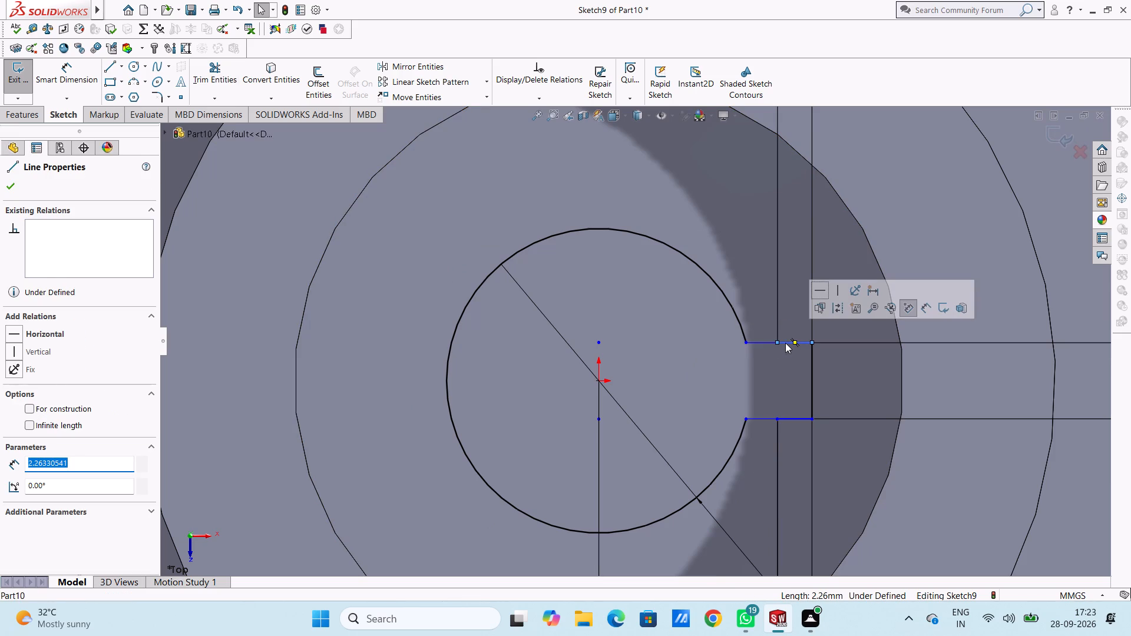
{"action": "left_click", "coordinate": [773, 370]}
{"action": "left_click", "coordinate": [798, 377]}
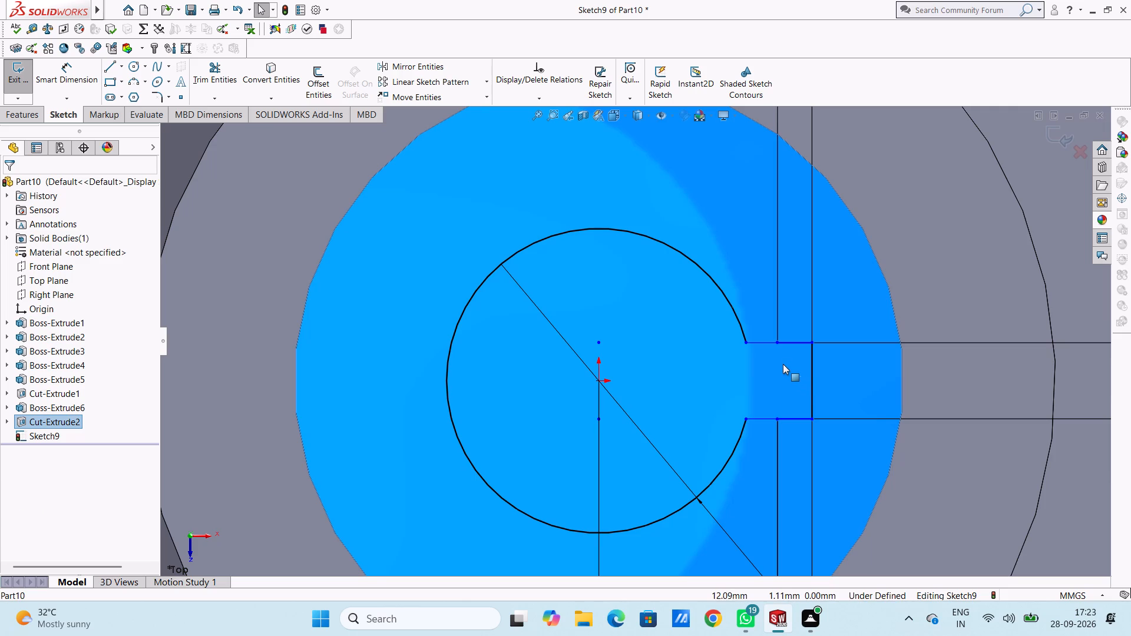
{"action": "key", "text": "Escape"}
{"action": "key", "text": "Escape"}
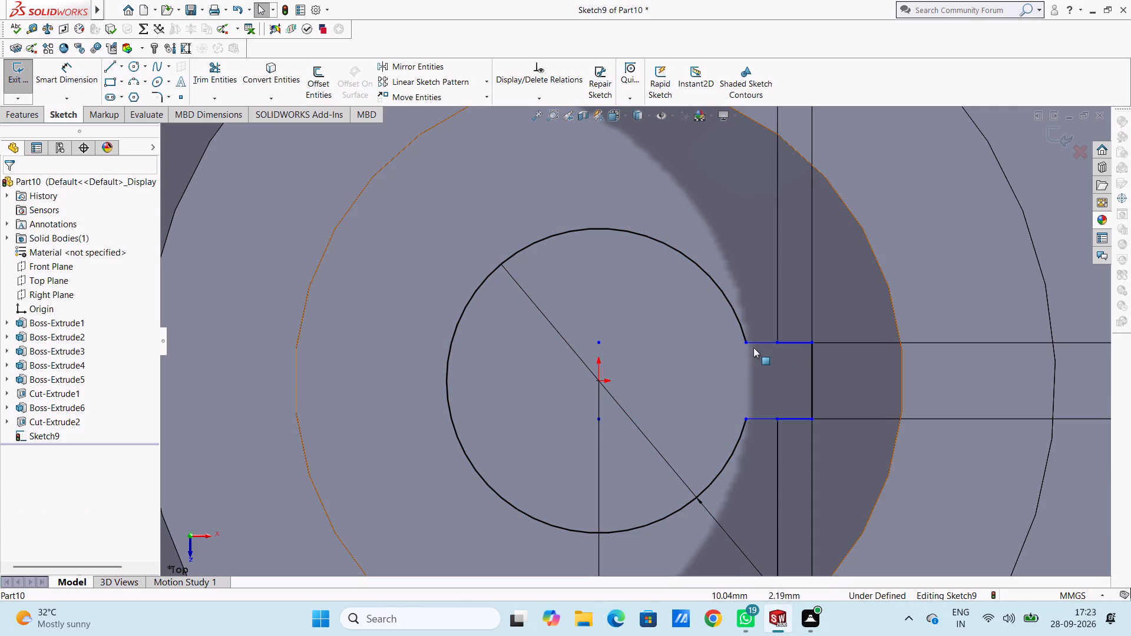
Circular-pattern the five notch lines about the origin with six equally spaced instances over 360°.
{"action": "left_click", "coordinate": [760, 342]}
{"action": "left_click", "coordinate": [790, 342], "text": "ctrl"}
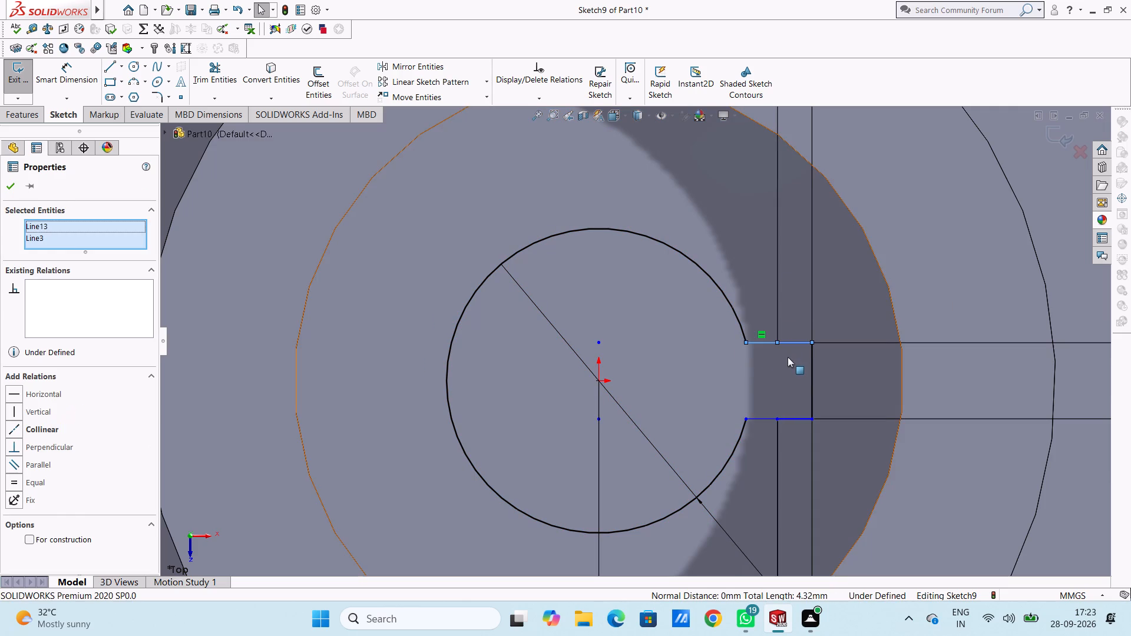
{"action": "left_click", "coordinate": [809, 372], "text": "ctrl"}
{"action": "left_click", "coordinate": [765, 420]}
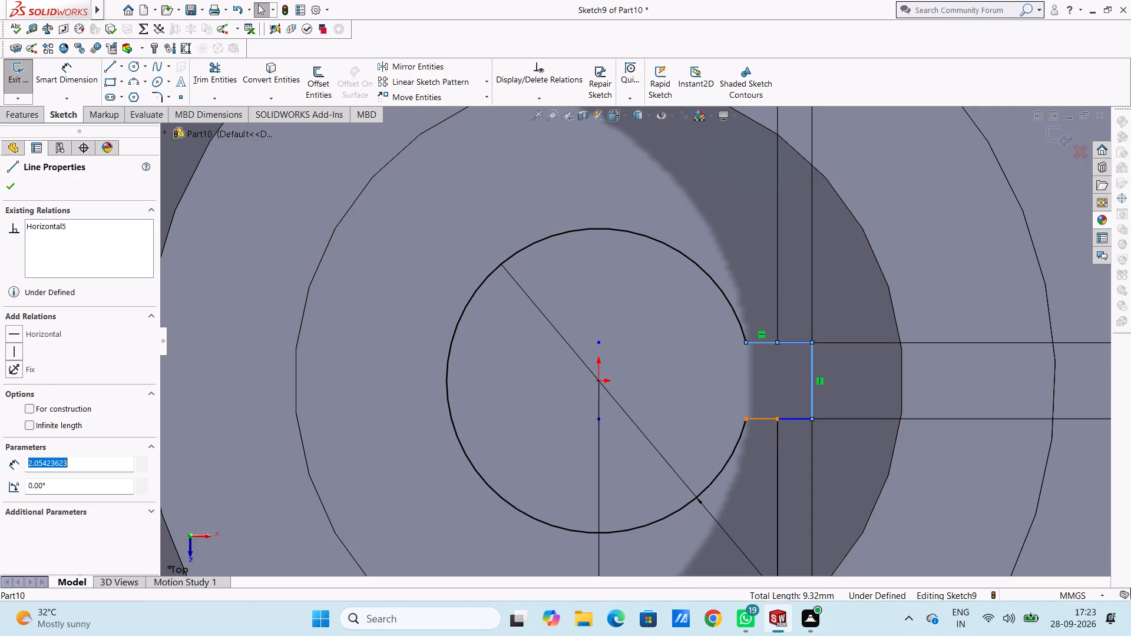
{"action": "left_click", "coordinate": [793, 420], "text": "ctrl"}
{"action": "left_click", "coordinate": [809, 403], "text": "ctrl"}
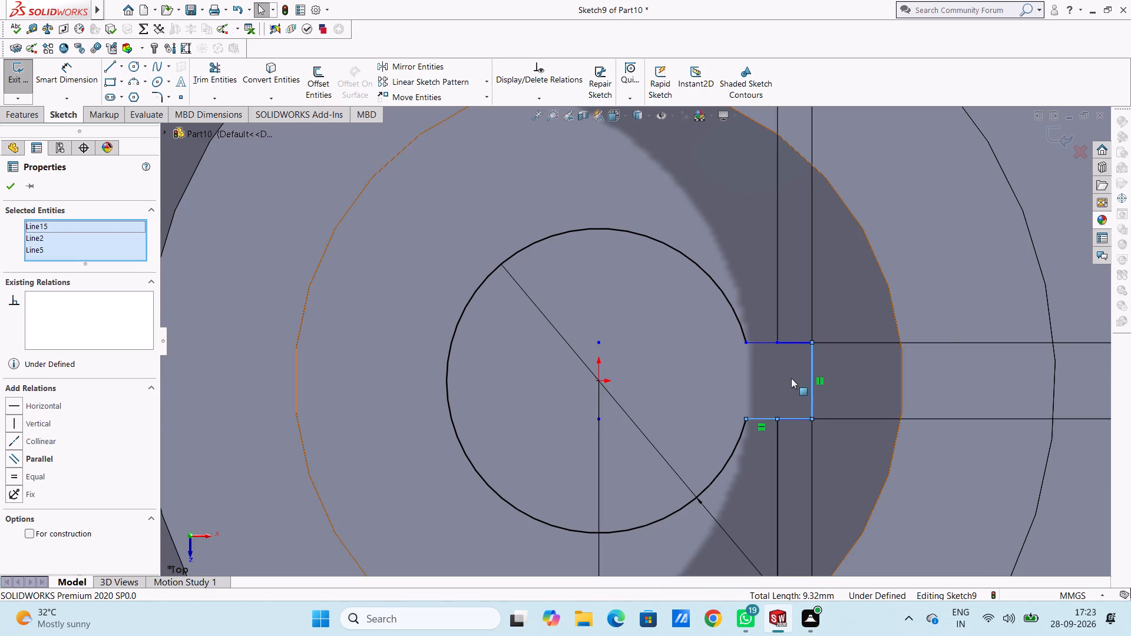
{"action": "left_click", "coordinate": [760, 345], "text": "ctrl"}
{"action": "left_click", "coordinate": [790, 346], "text": "ctrl"}
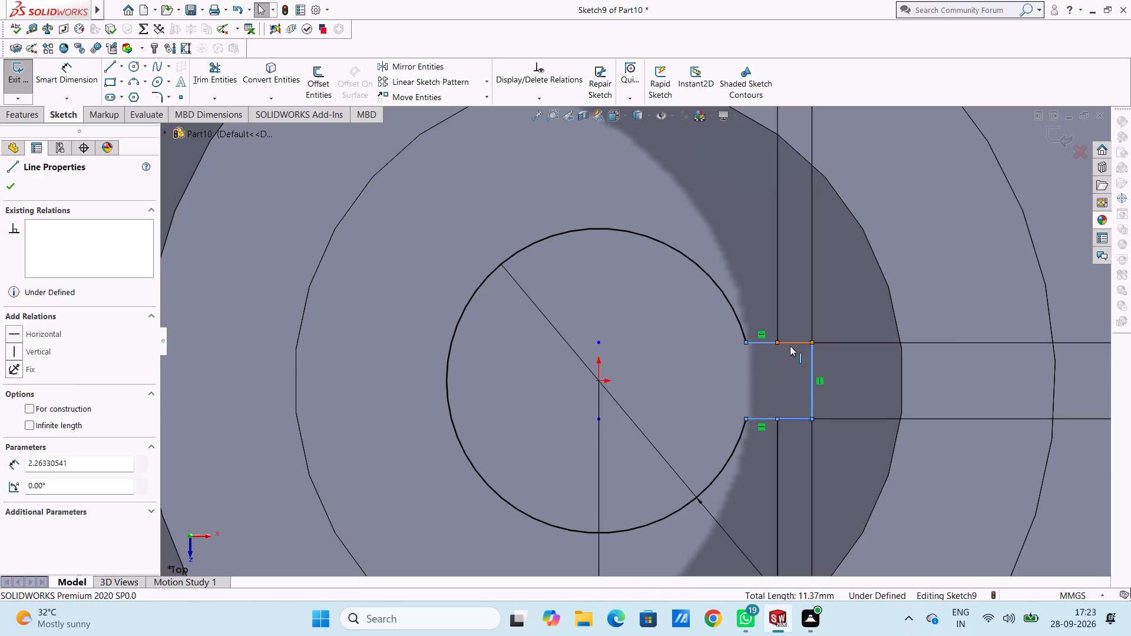
{"action": "left_click", "coordinate": [488, 84]}
{"action": "left_click", "coordinate": [478, 113]}
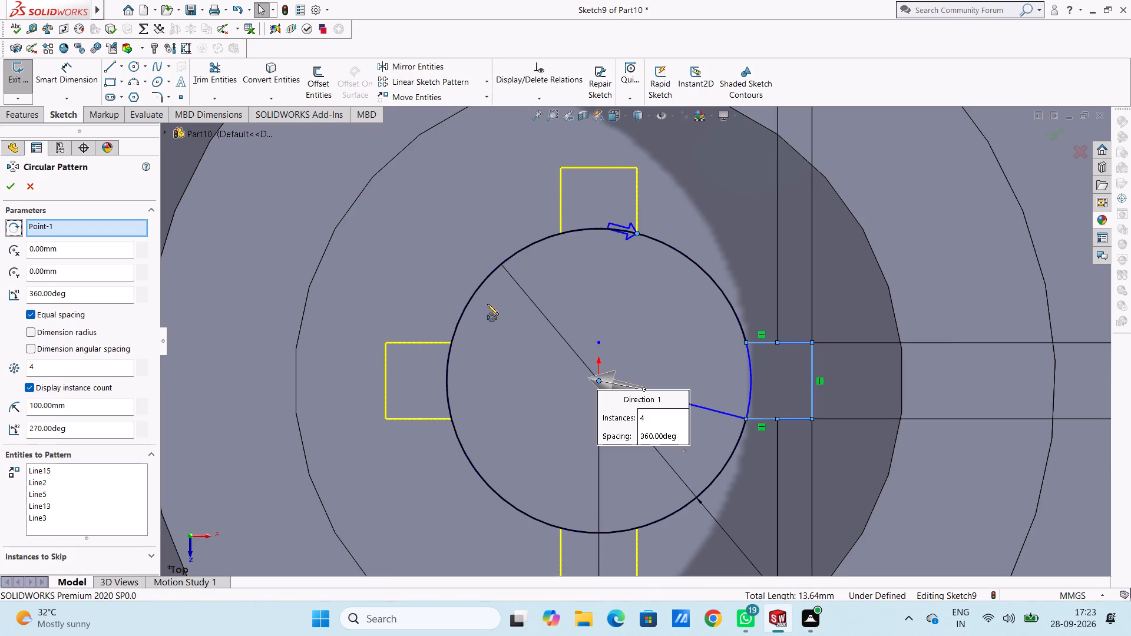
{"action": "left_click", "coordinate": [47, 361]}
{"action": "double_click", "coordinate": [47, 364]}
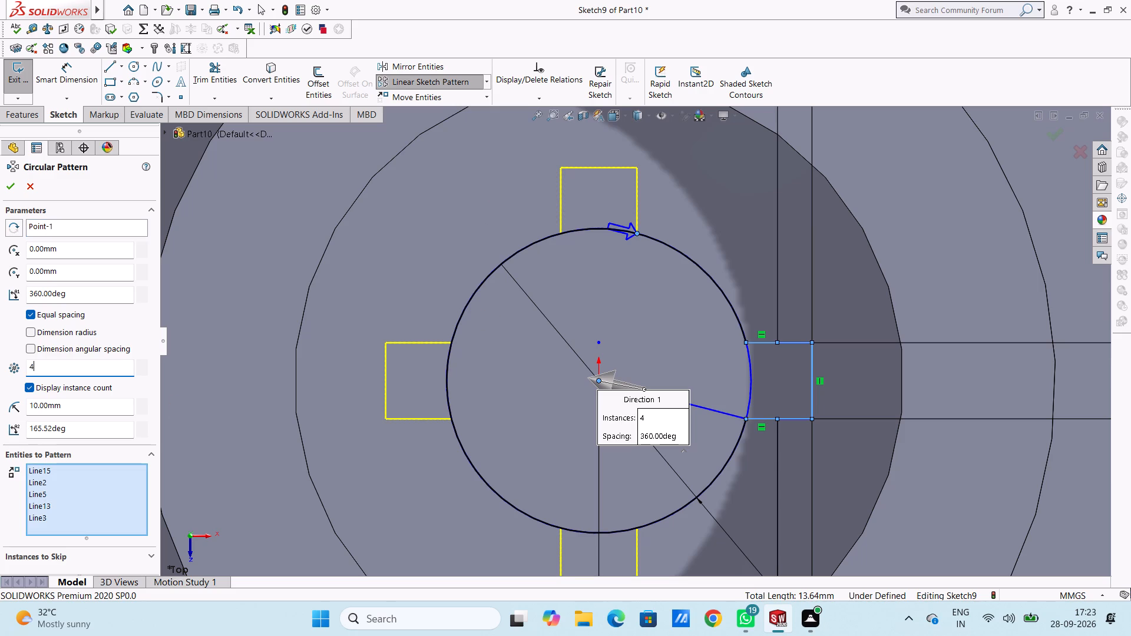
{"action": "key", "text": "6"}
{"action": "key", "text": "Return"}
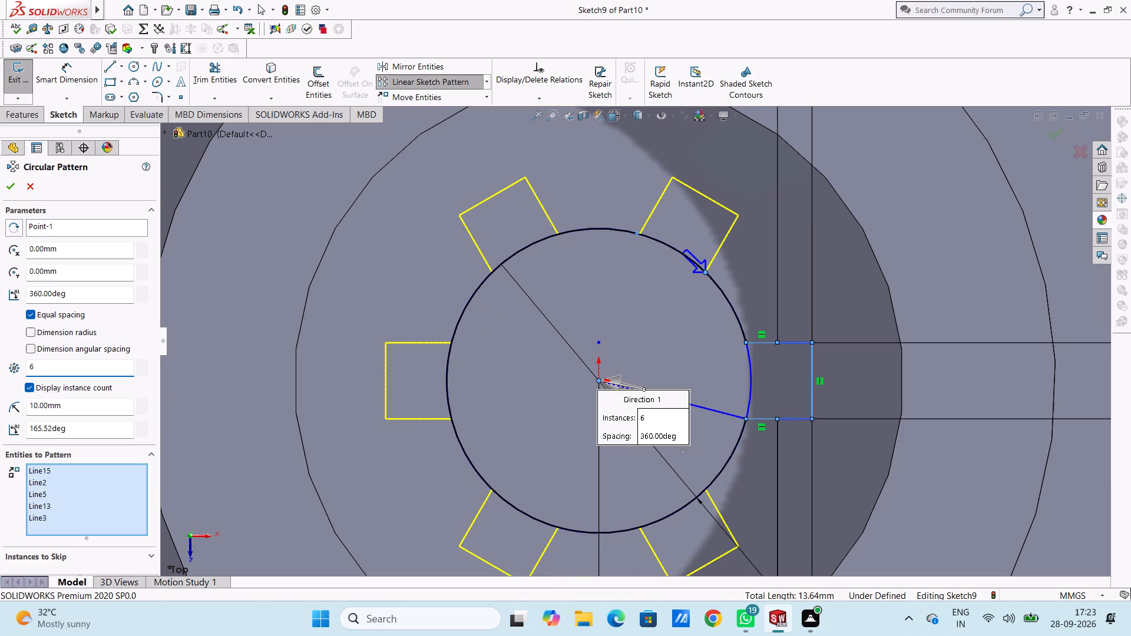
{"action": "left_click", "coordinate": [9, 186]}
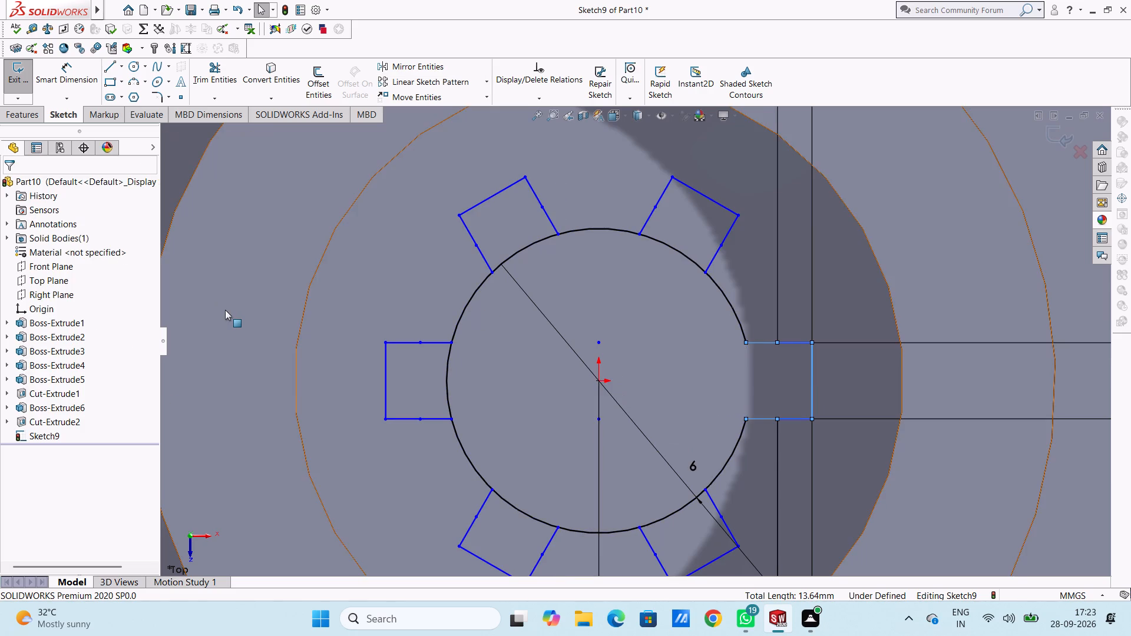
Trim the inner circle's arcs across the openings of the five patterned notches.
{"action": "scroll", "coordinate": [225, 310], "scroll_direction": "up", "scroll_amount": 4}
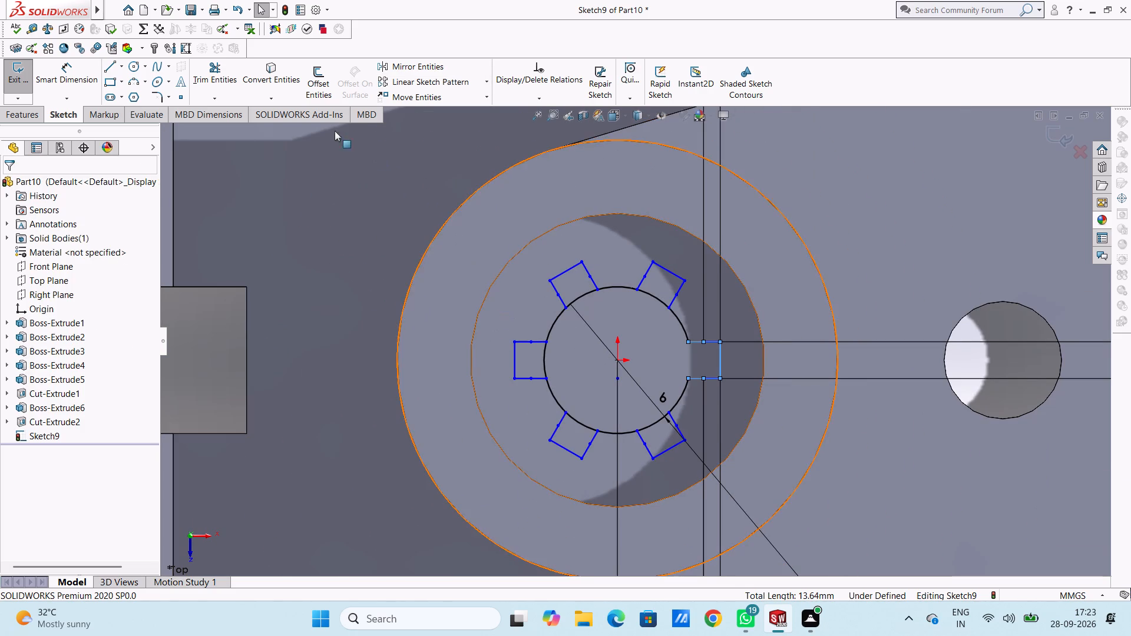
{"action": "left_click", "coordinate": [208, 71]}
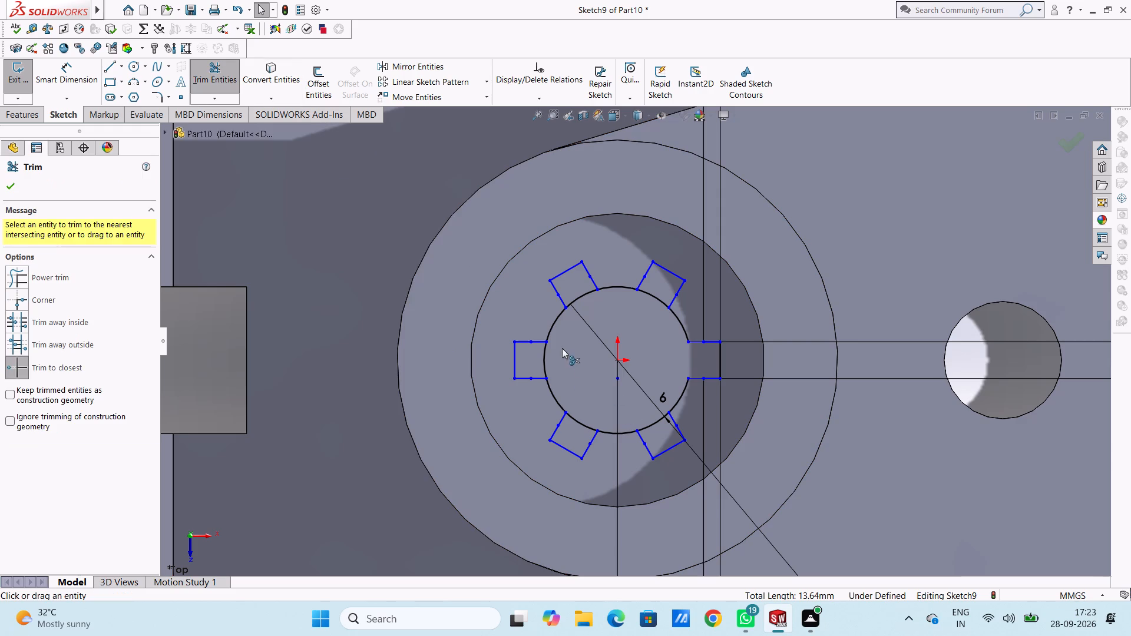
{"action": "left_click", "coordinate": [544, 365]}
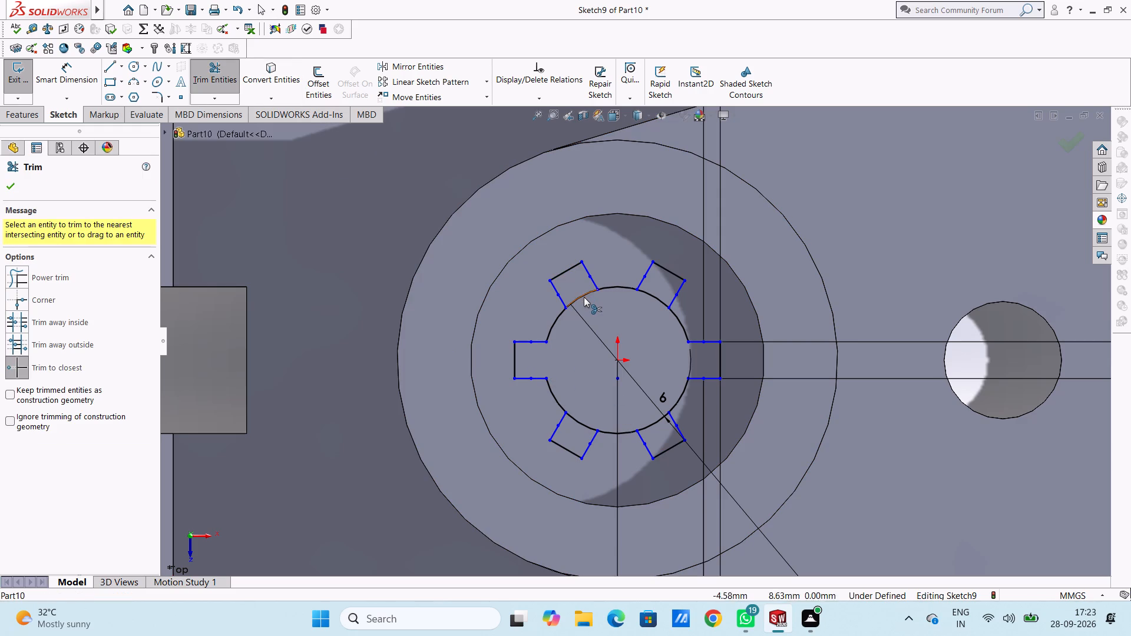
{"action": "left_click", "coordinate": [584, 297]}
{"action": "left_click", "coordinate": [649, 294]}
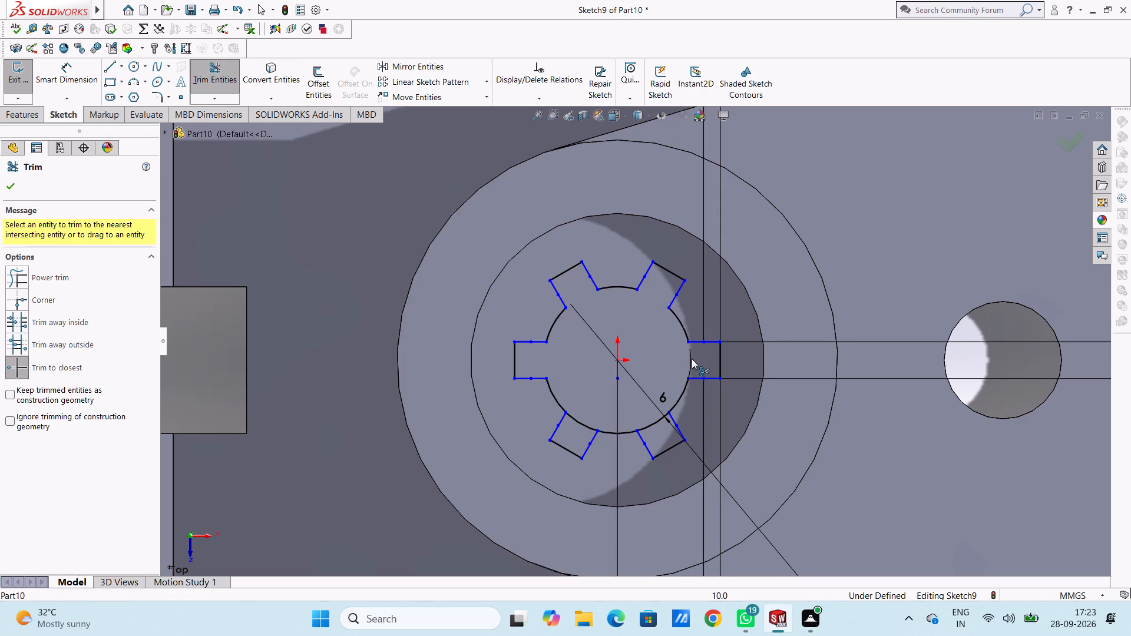
{"action": "left_click", "coordinate": [653, 424]}
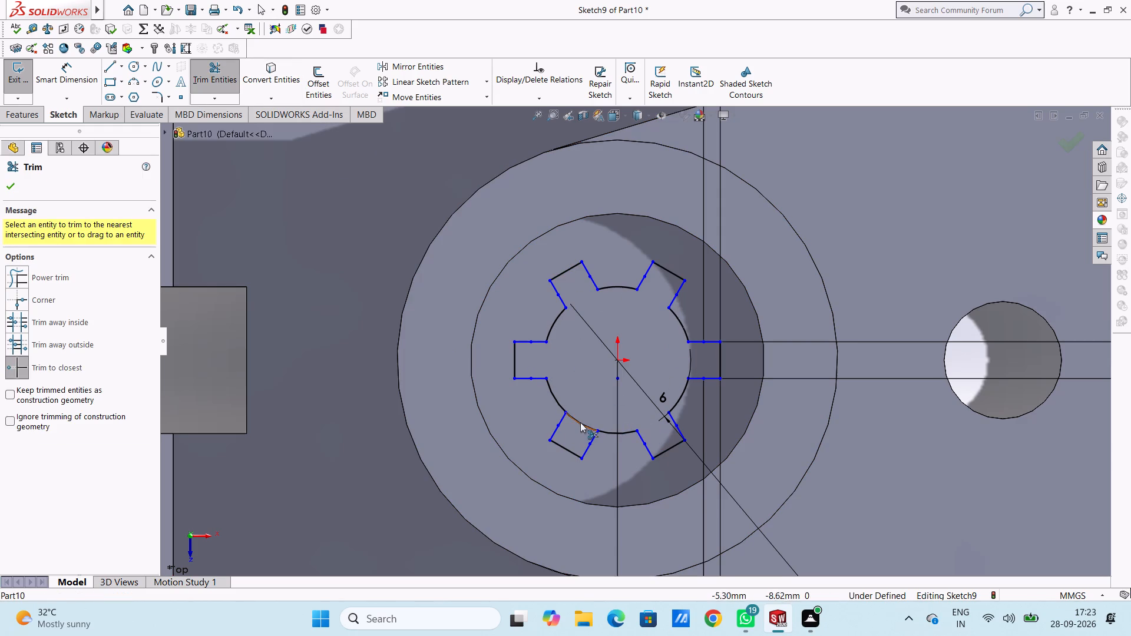
{"action": "left_click", "coordinate": [582, 422]}
{"action": "key", "text": "Escape"}
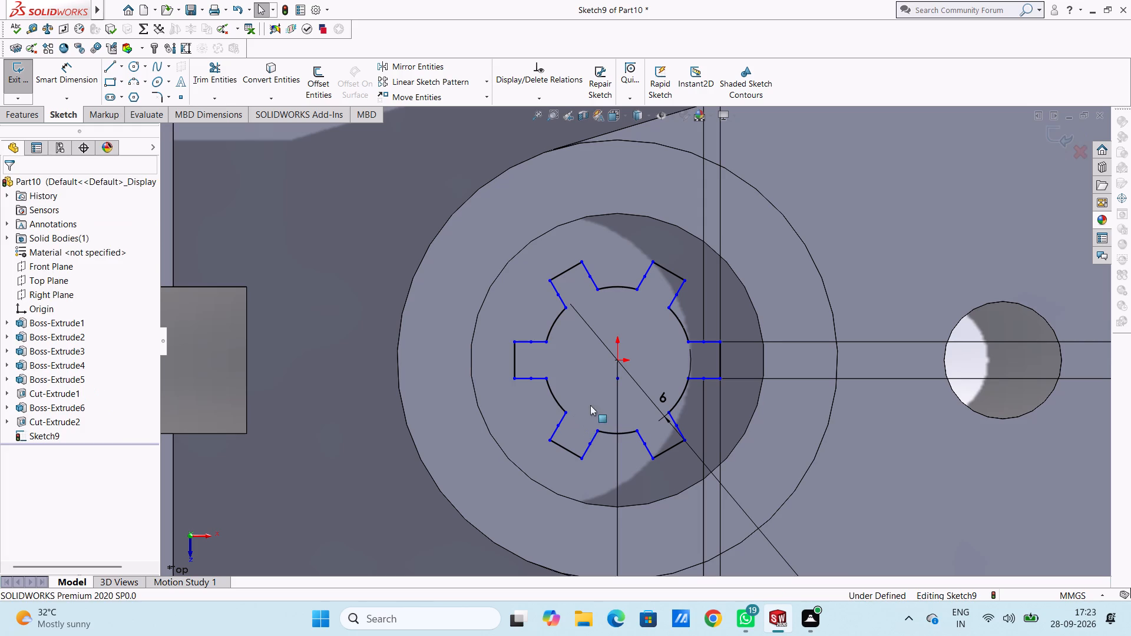
{"action": "key", "text": "Escape"}
Extrude-cut the six-notch bore region down through the boss with a blind depth of 90 mm.
{"action": "scroll", "coordinate": [619, 315], "scroll_direction": "down", "scroll_amount": 3}
{"action": "scroll", "coordinate": [619, 315], "scroll_direction": "up", "scroll_amount": 5}
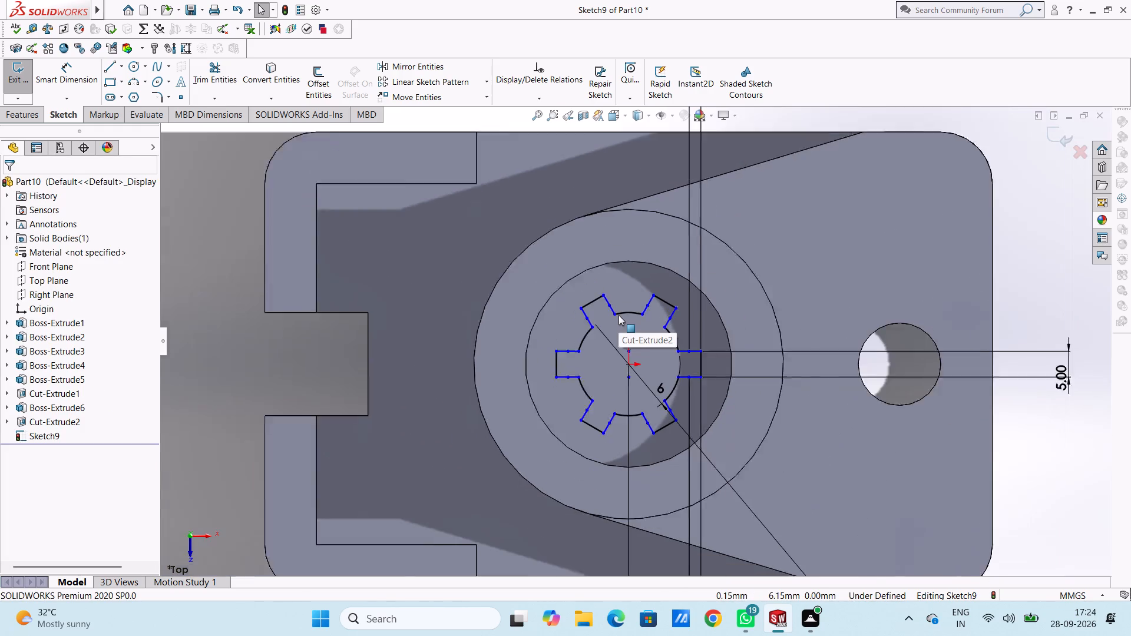
{"action": "scroll", "coordinate": [619, 315], "scroll_direction": "up", "scroll_amount": 1}
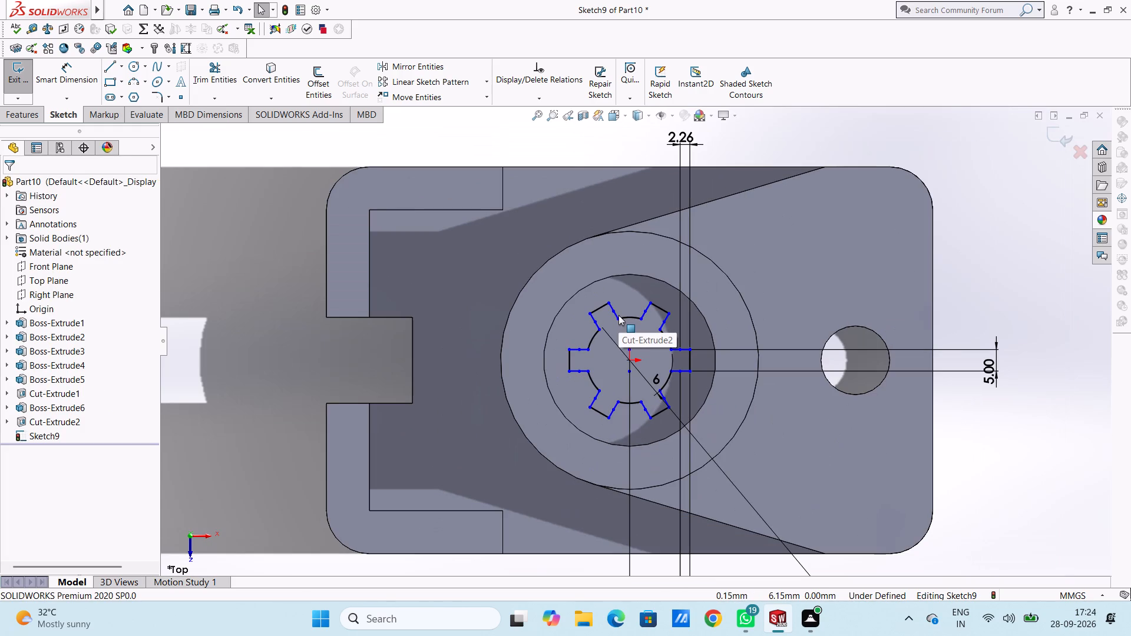
{"action": "scroll", "coordinate": [365, 354], "scroll_direction": "up", "scroll_amount": 2}
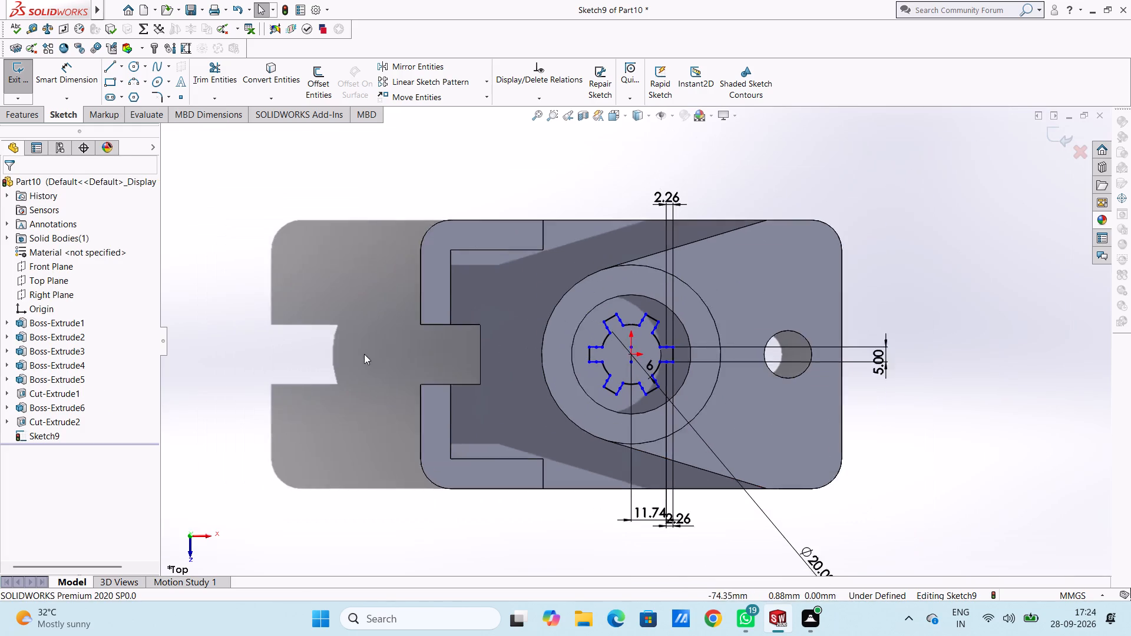
{"action": "scroll", "coordinate": [364, 354], "scroll_direction": "up", "scroll_amount": 1}
{"action": "left_click", "coordinate": [15, 118]}
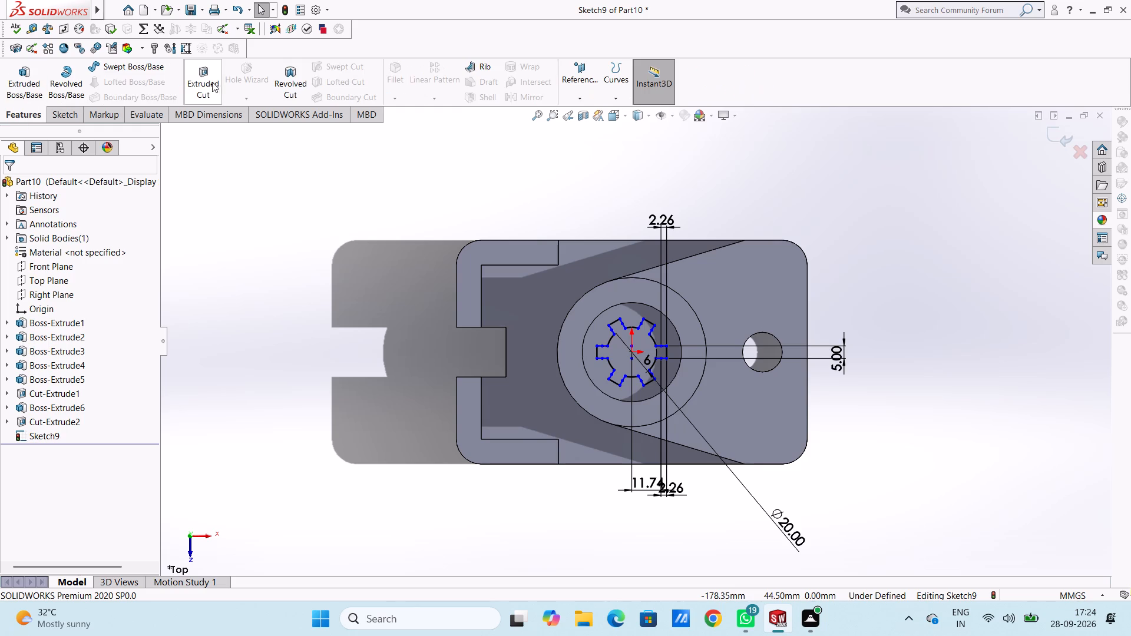
{"action": "left_click", "coordinate": [208, 82]}
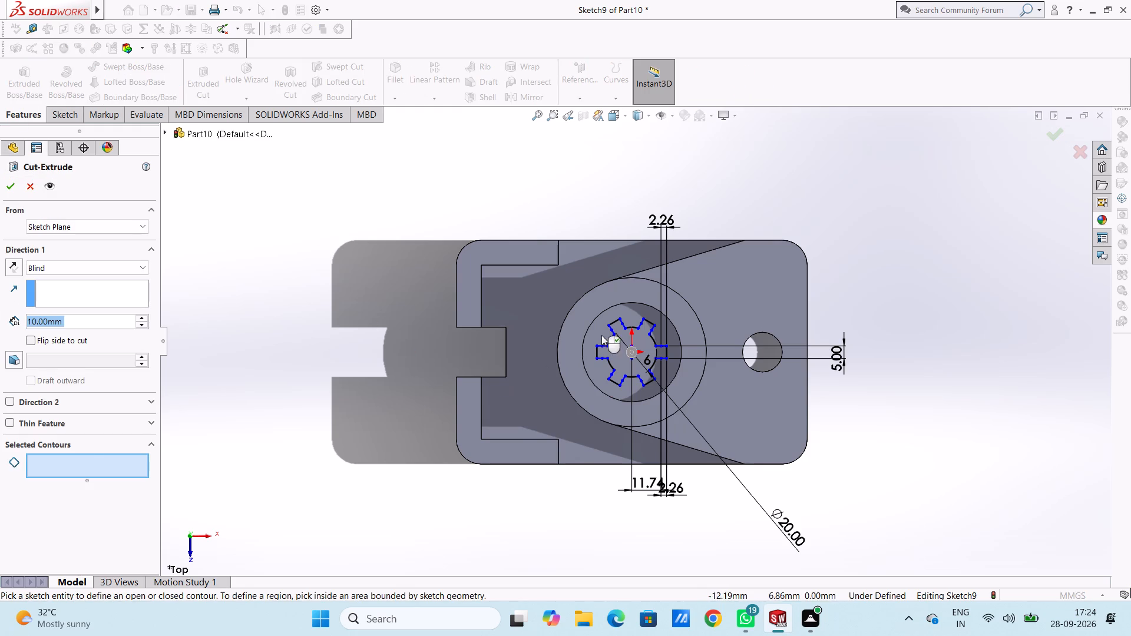
{"action": "left_click", "coordinate": [619, 350]}
{"action": "middle_click_drag", "start_coordinate": [372, 393], "coordinate": [333, 207]}
{"action": "double_click", "coordinate": [83, 323]}
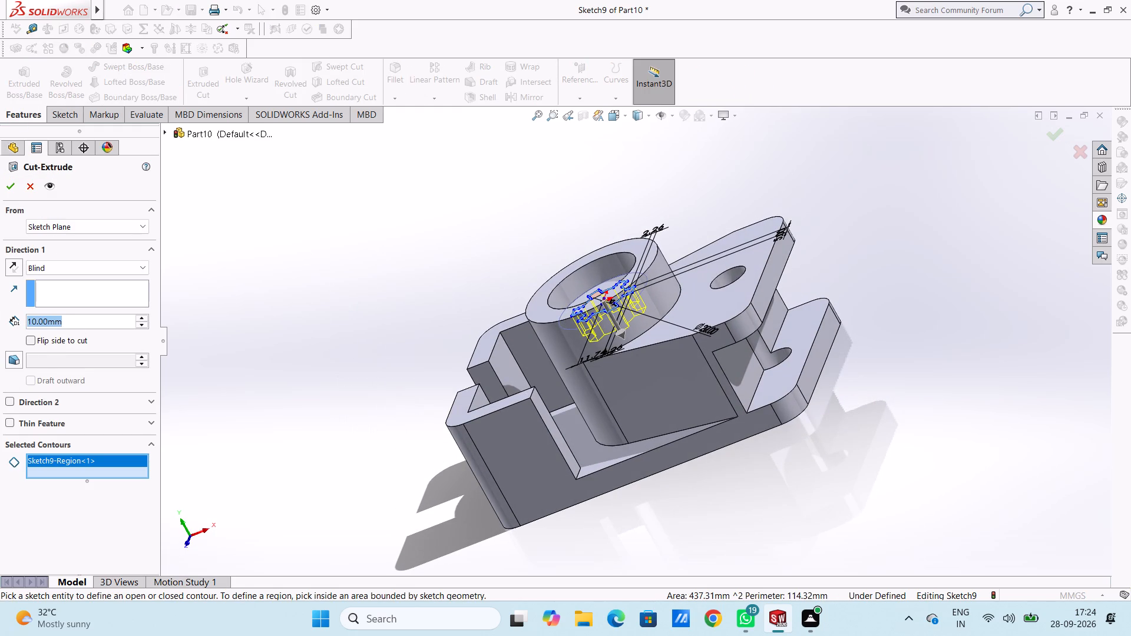
{"action": "type", "text": "50"}
{"action": "key", "text": "Return"}
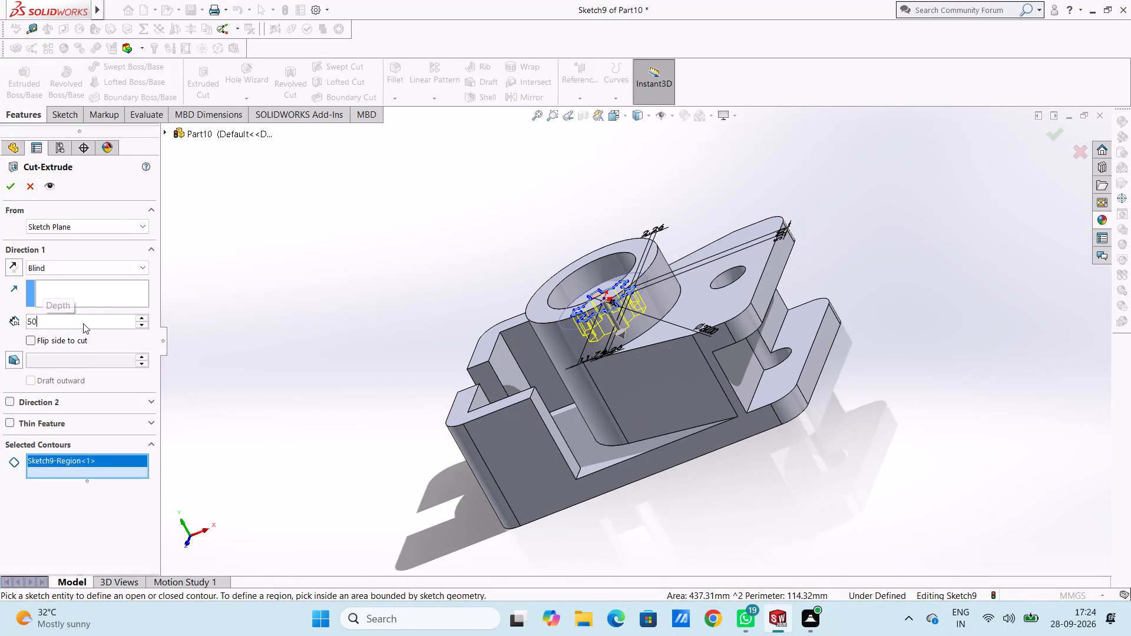
{"action": "type", "text": "90"}
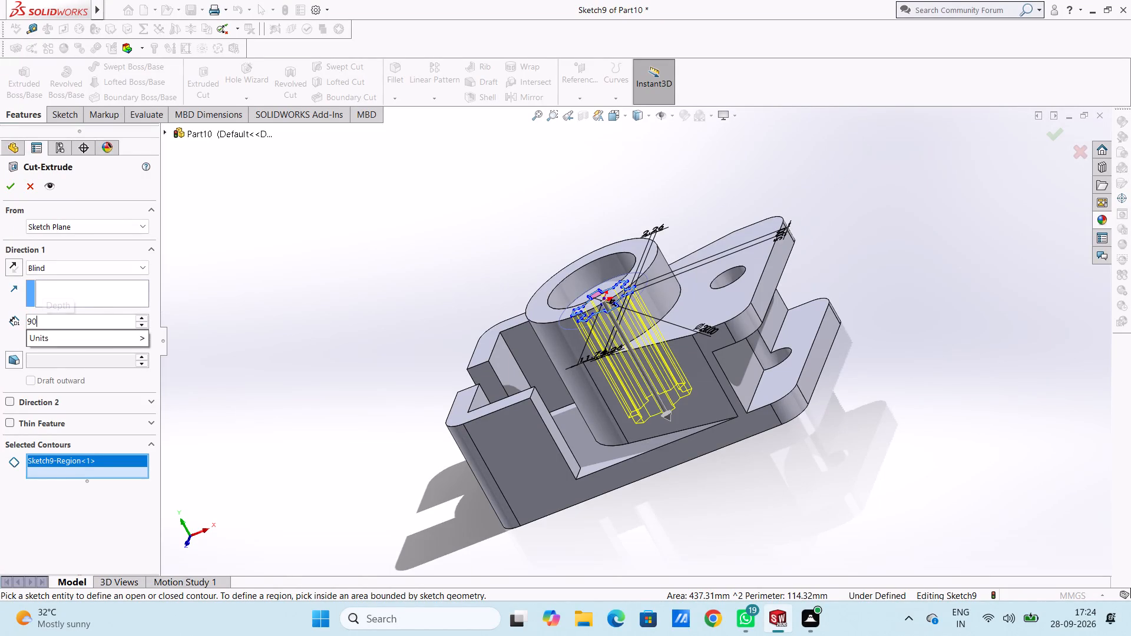
{"action": "key", "text": "Return"}
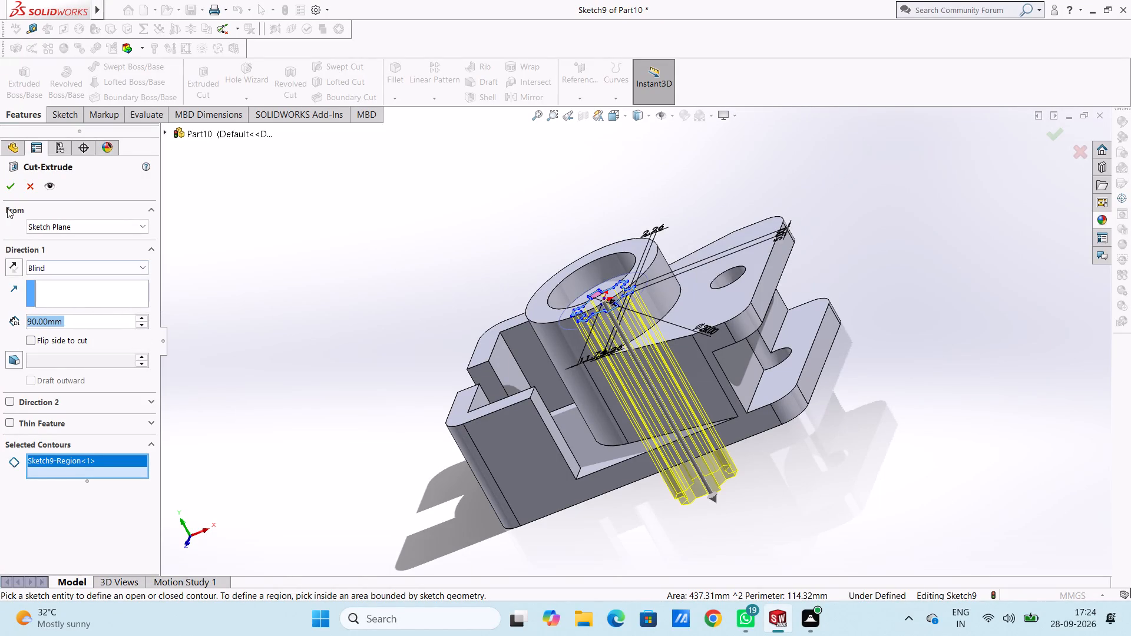
{"action": "left_click", "coordinate": [8, 190]}
{"action": "left_click", "coordinate": [289, 266]}
Set the isometric view and change the whole part's appearance colour to light orange.
{"action": "middle_click_drag", "start_coordinate": [346, 266], "coordinate": [397, 338]}
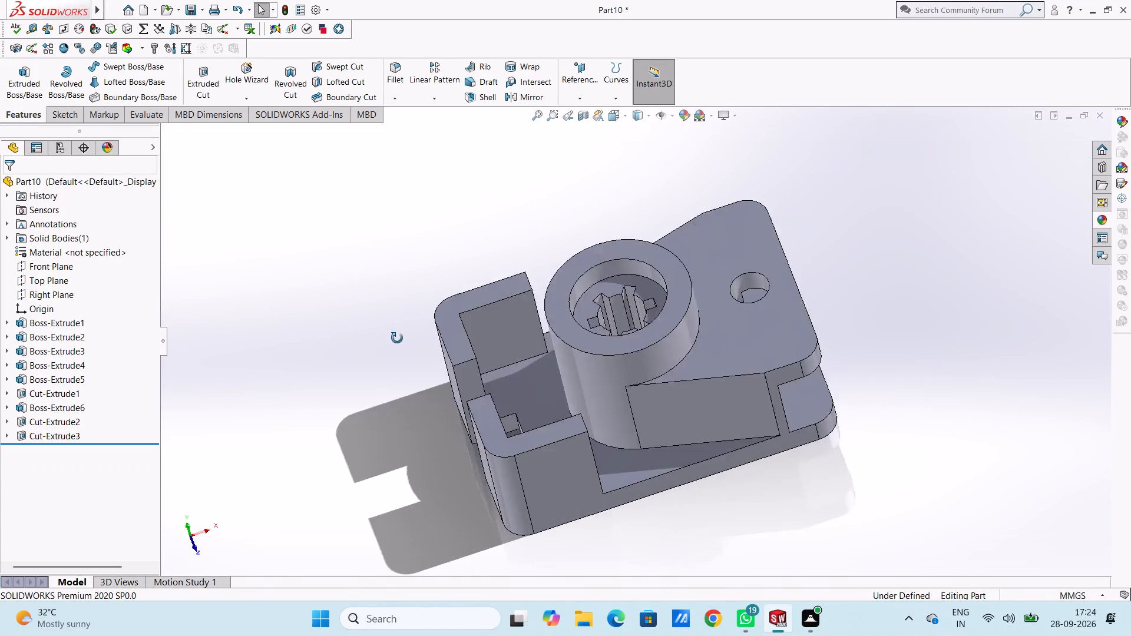
{"action": "middle_click_drag", "start_coordinate": [397, 338], "coordinate": [424, 349]}
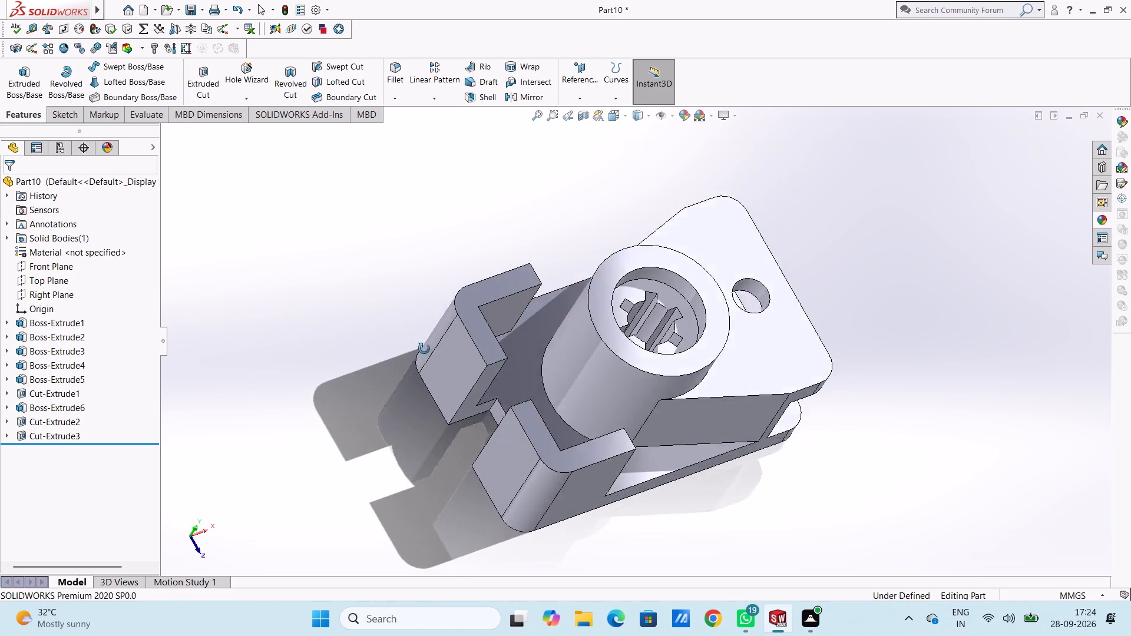
{"action": "middle_click_drag", "start_coordinate": [424, 349], "coordinate": [369, 345]}
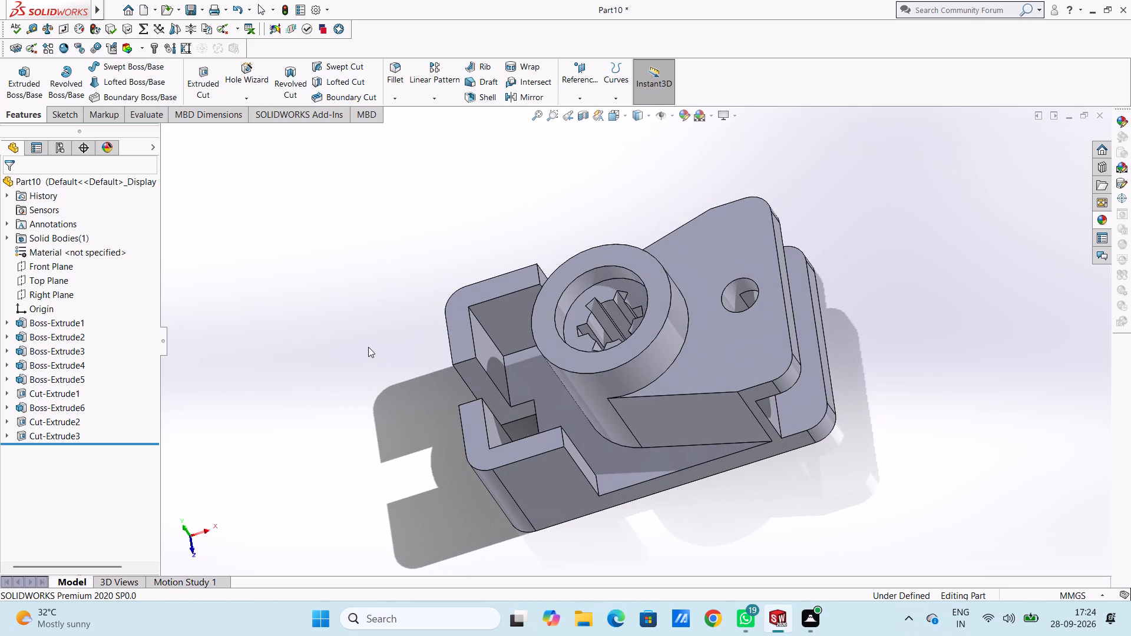
{"action": "key", "text": "ctrl+7"}
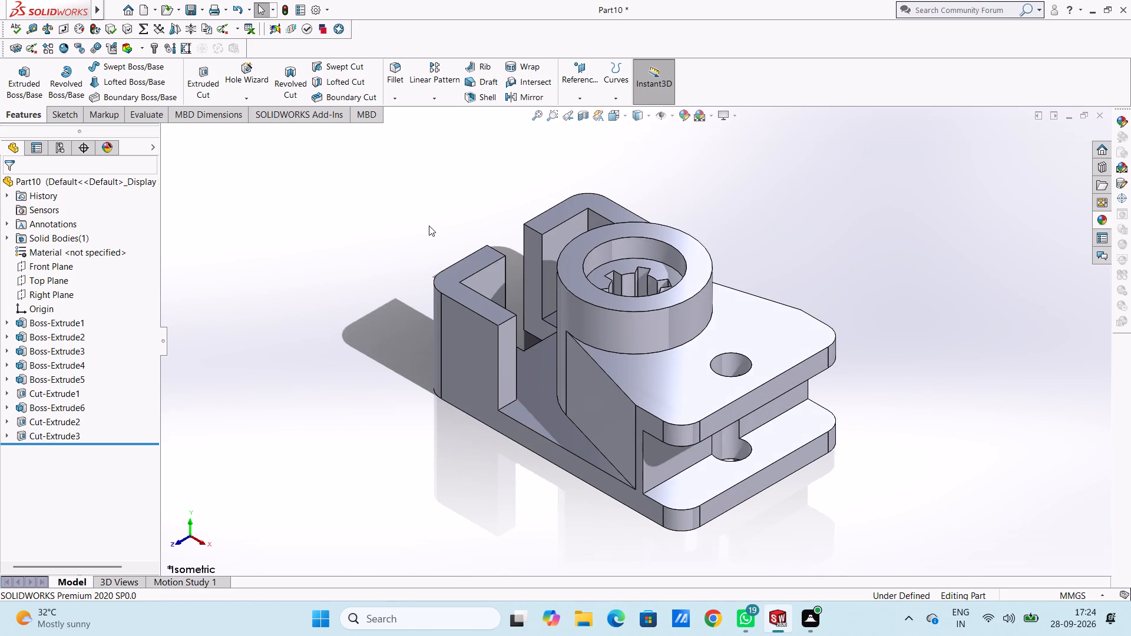
{"action": "key", "text": "Escape"}
{"action": "key", "text": "Escape"}
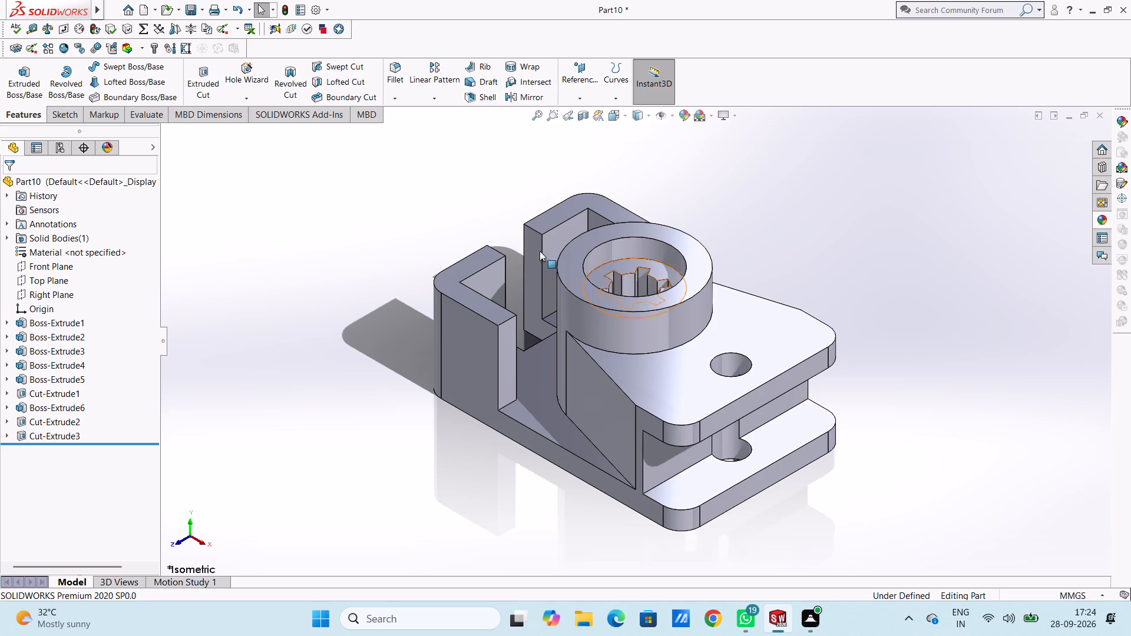
{"action": "left_click", "coordinate": [685, 114]}
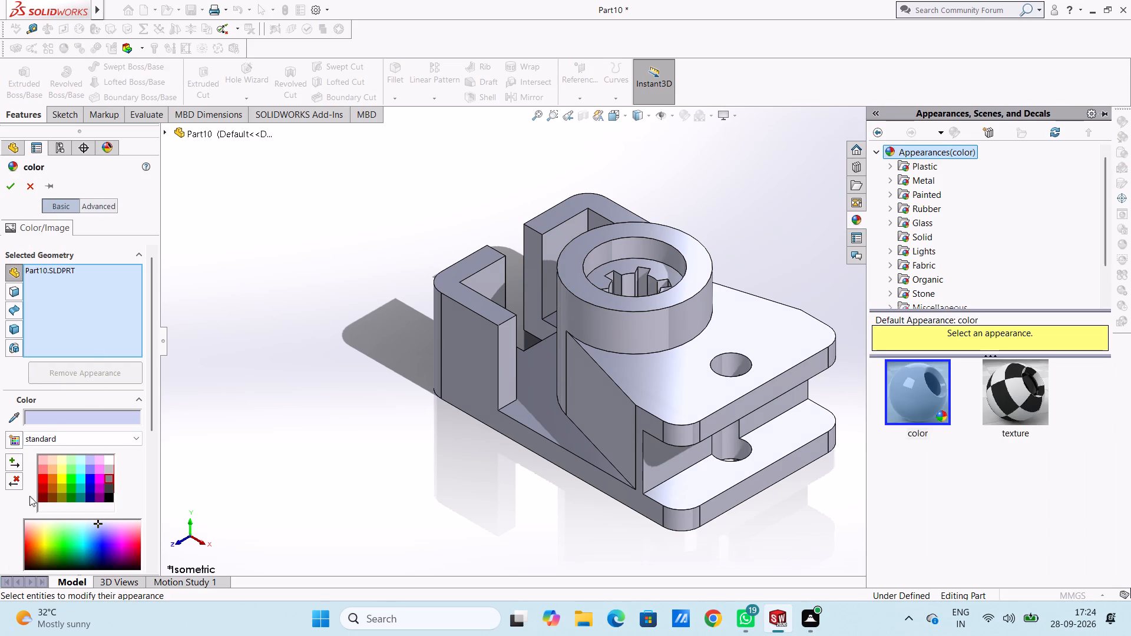
{"action": "left_click", "coordinate": [60, 475]}
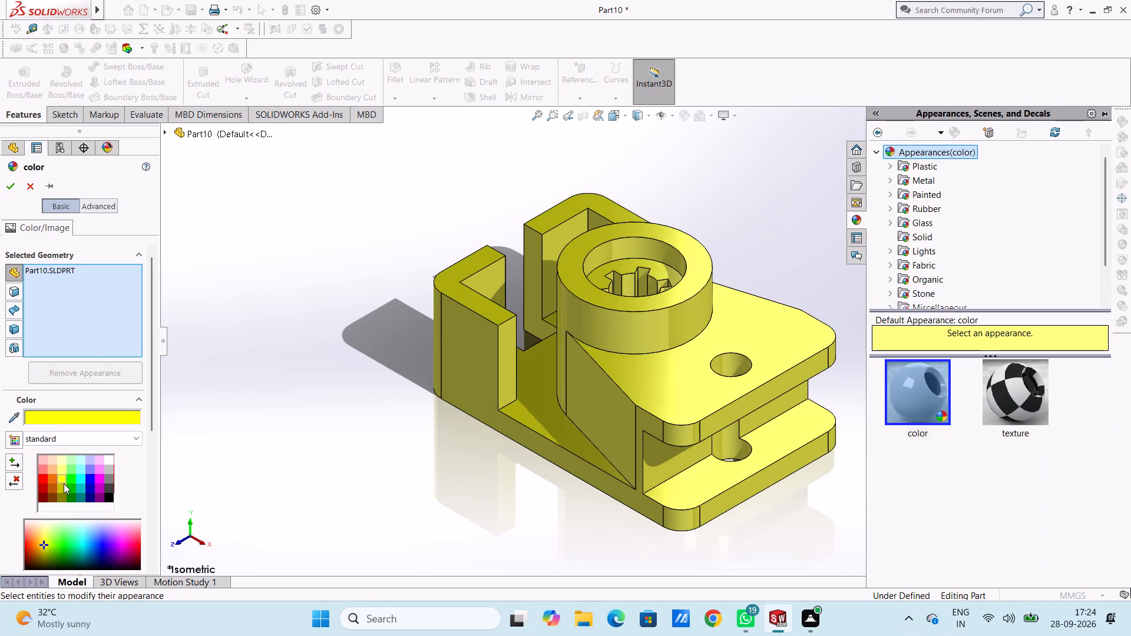
{"action": "left_click", "coordinate": [63, 489]}
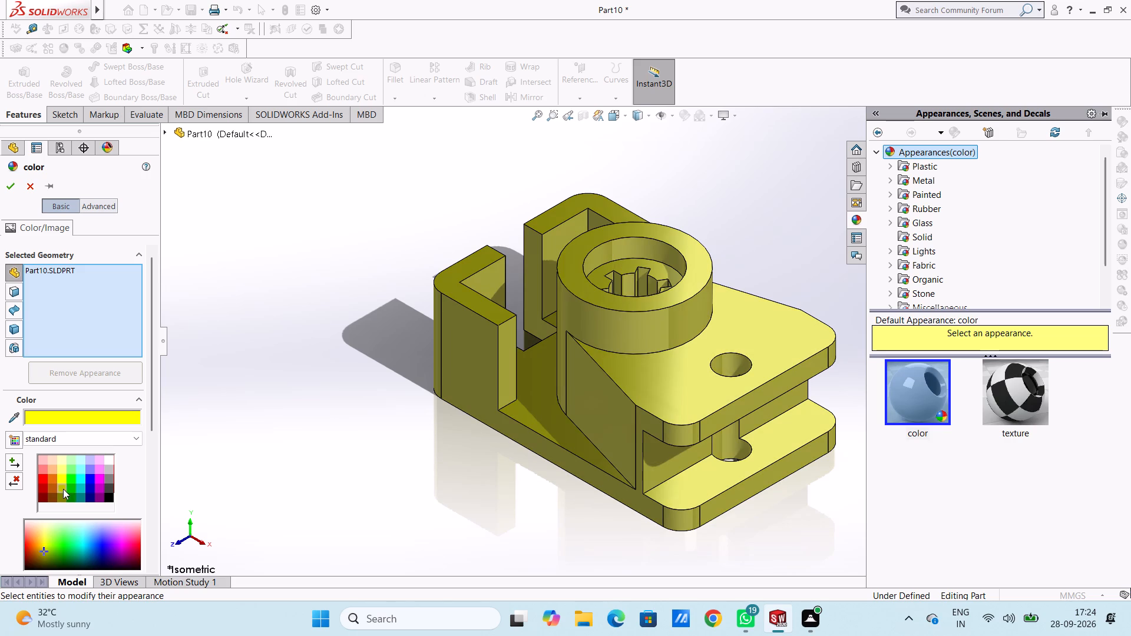
{"action": "left_click", "coordinate": [37, 538]}
{"action": "left_click", "coordinate": [35, 554]}
{"action": "left_click", "coordinate": [34, 542]}
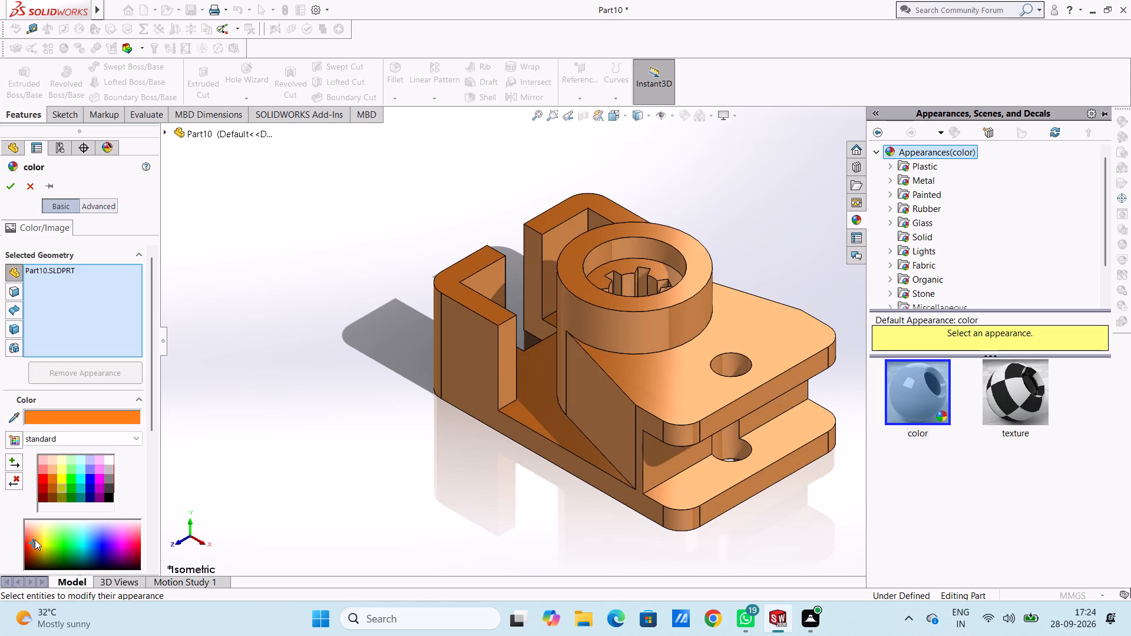
{"action": "left_click", "coordinate": [35, 539]}
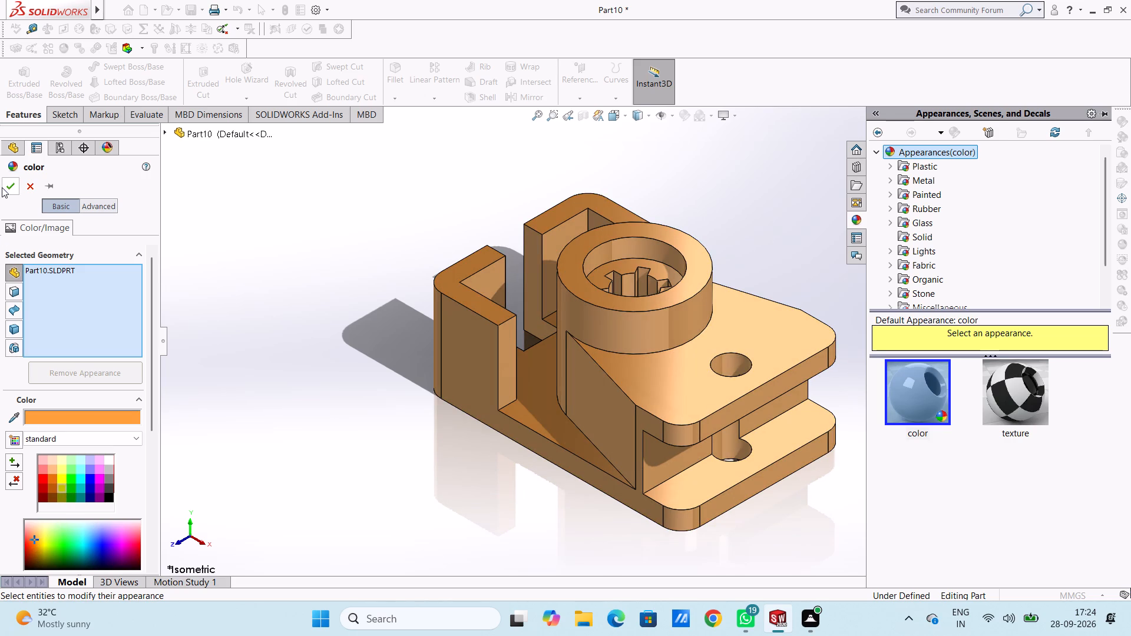
{"action": "left_click", "coordinate": [4, 188]}
Apply the chromium plate metal appearance to the hole through the rounded plates beside the boss.
{"action": "scroll", "coordinate": [740, 376], "scroll_direction": "down", "scroll_amount": 1}
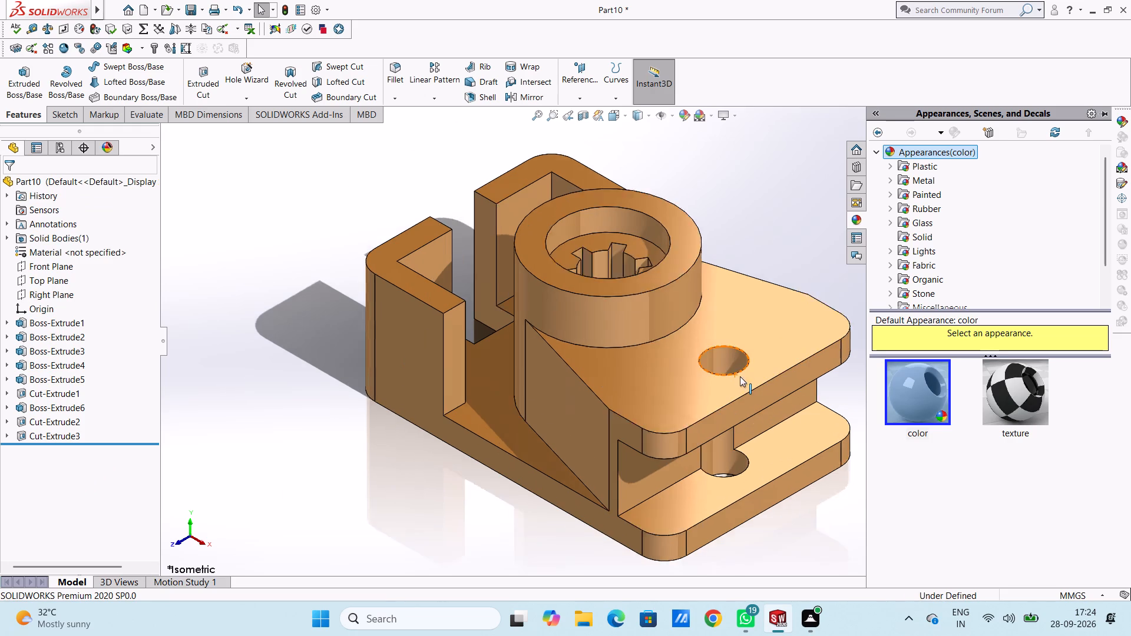
{"action": "scroll", "coordinate": [740, 376], "scroll_direction": "down", "scroll_amount": 1}
{"action": "left_click", "coordinate": [918, 178]}
{"action": "scroll", "coordinate": [781, 280], "scroll_direction": "down", "scroll_amount": 5}
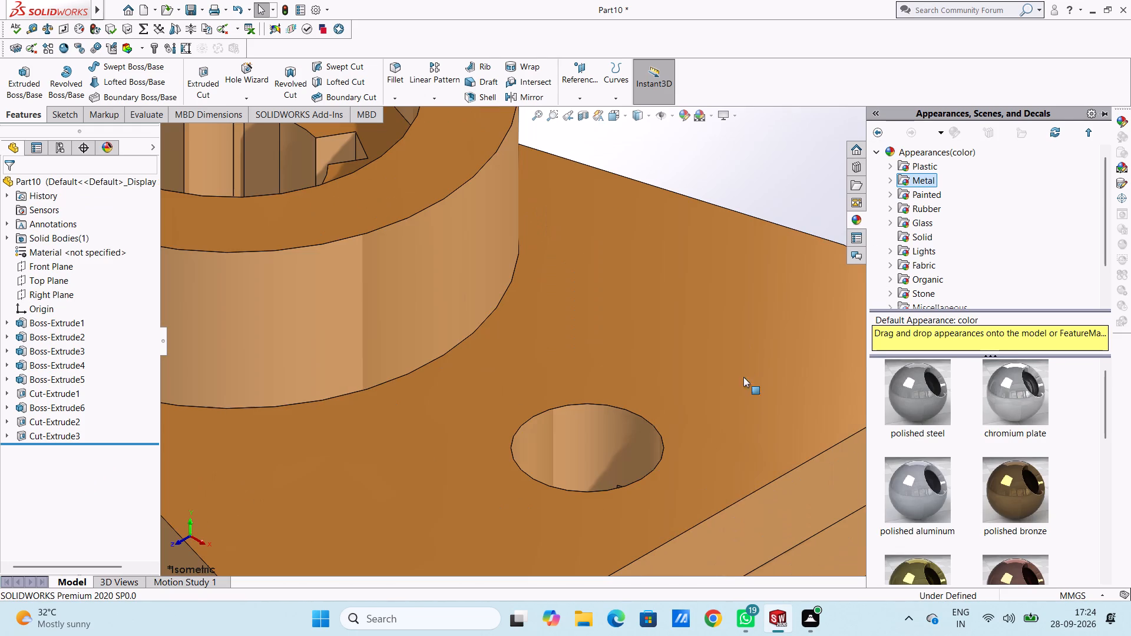
{"action": "left_click_drag", "start_coordinate": [1023, 387], "coordinate": [589, 448]}
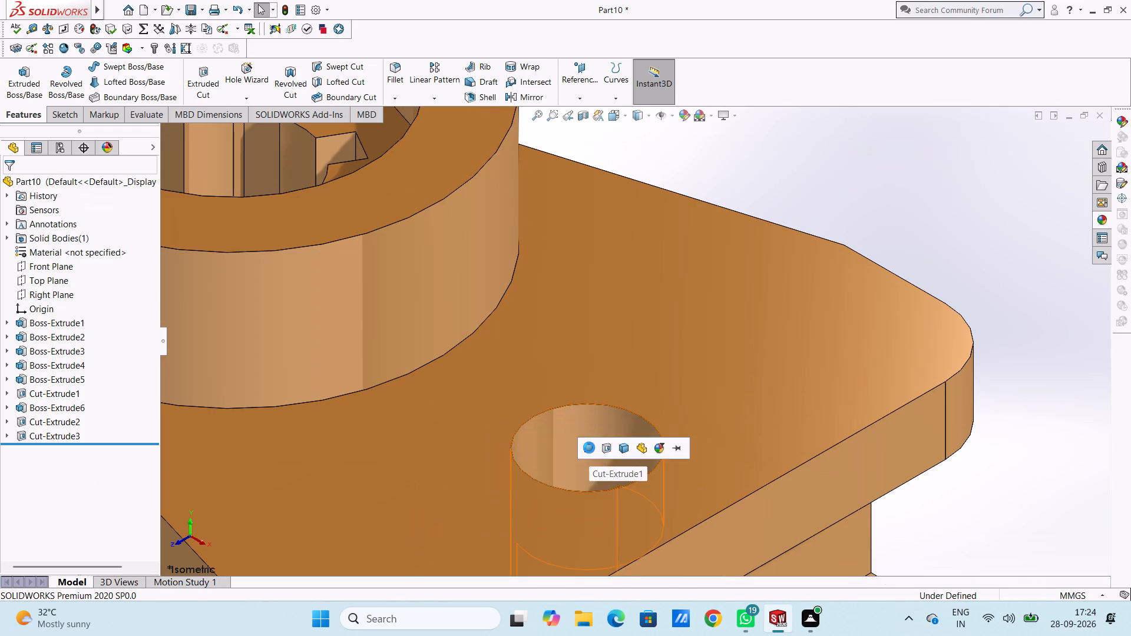
{"action": "left_click", "coordinate": [589, 448]}
Apply the chromium plate appearance to the entire six-notch bore cut feature inside the boss.
{"action": "scroll", "coordinate": [589, 448], "scroll_direction": "up", "scroll_amount": 7}
{"action": "scroll", "coordinate": [478, 302], "scroll_direction": "down", "scroll_amount": 4}
{"action": "scroll", "coordinate": [545, 241], "scroll_direction": "down", "scroll_amount": 4}
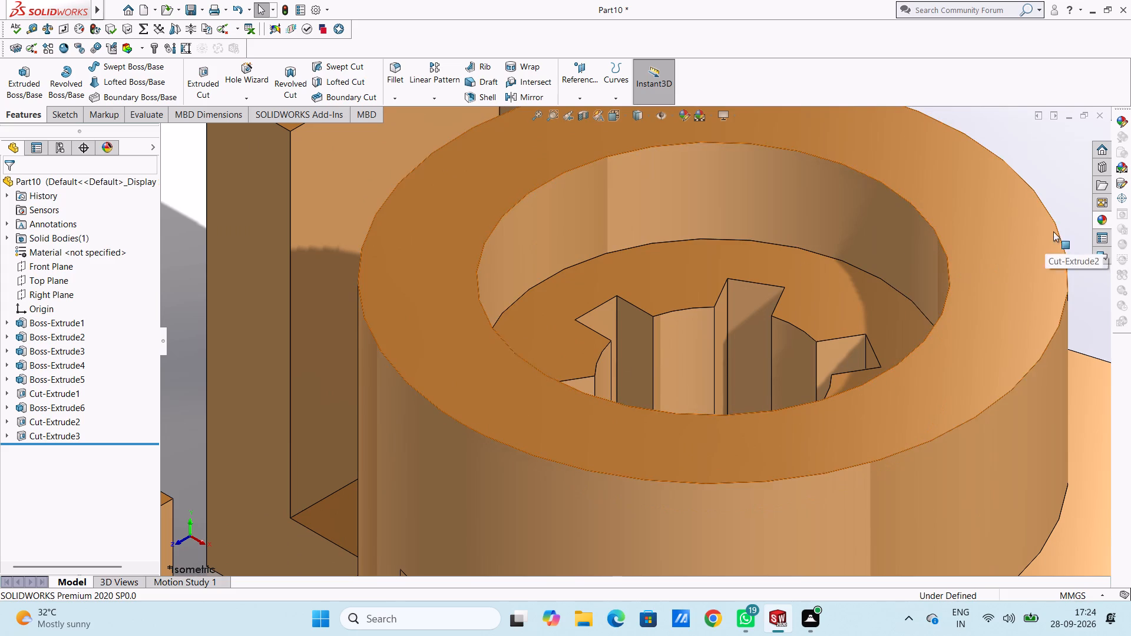
{"action": "left_click", "coordinate": [1099, 220]}
{"action": "left_click_drag", "start_coordinate": [1037, 387], "coordinate": [752, 380]}
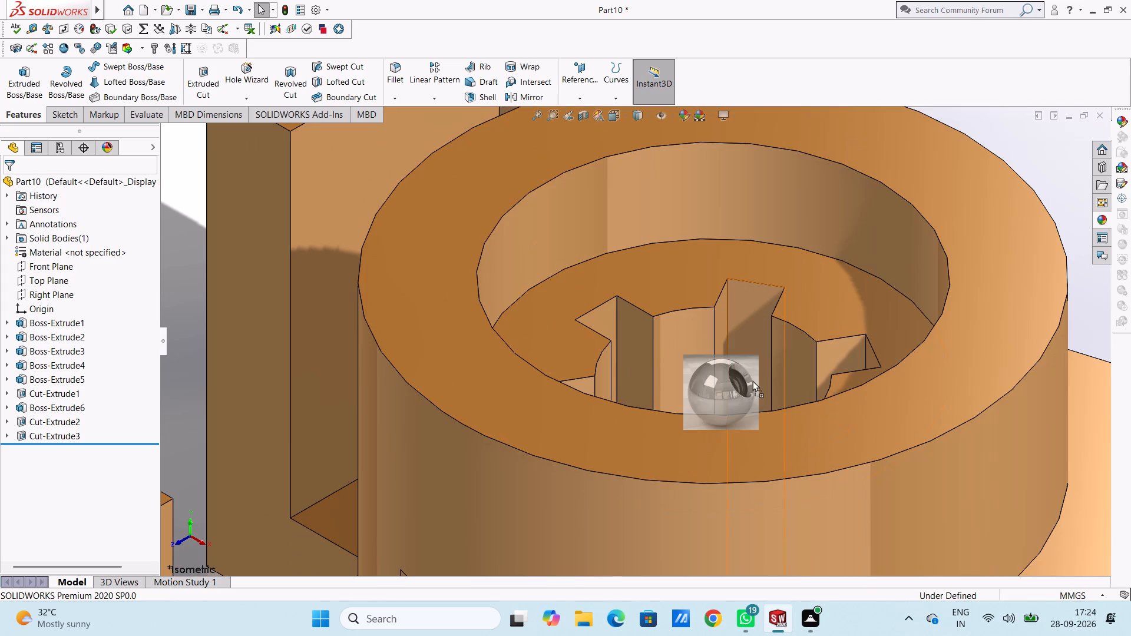
{"action": "left_click_drag", "start_coordinate": [752, 380], "coordinate": [739, 351]}
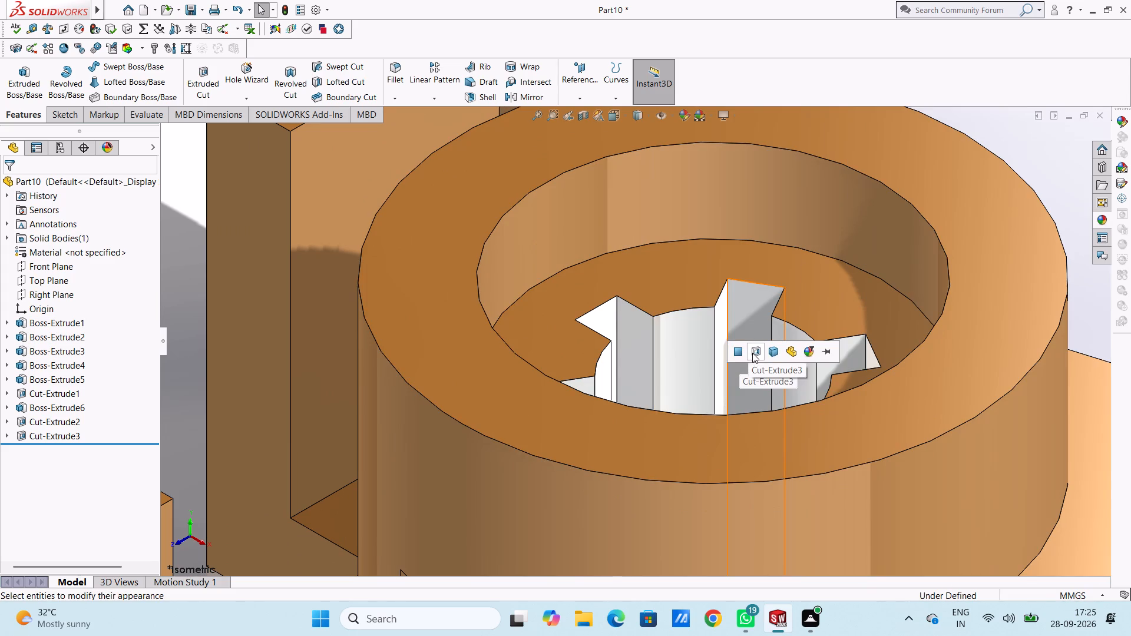
{"action": "left_click", "coordinate": [755, 354]}
{"action": "scroll", "coordinate": [755, 354], "scroll_direction": "up", "scroll_amount": 6}
{"action": "middle_click_drag", "start_coordinate": [773, 273], "coordinate": [816, 368]}
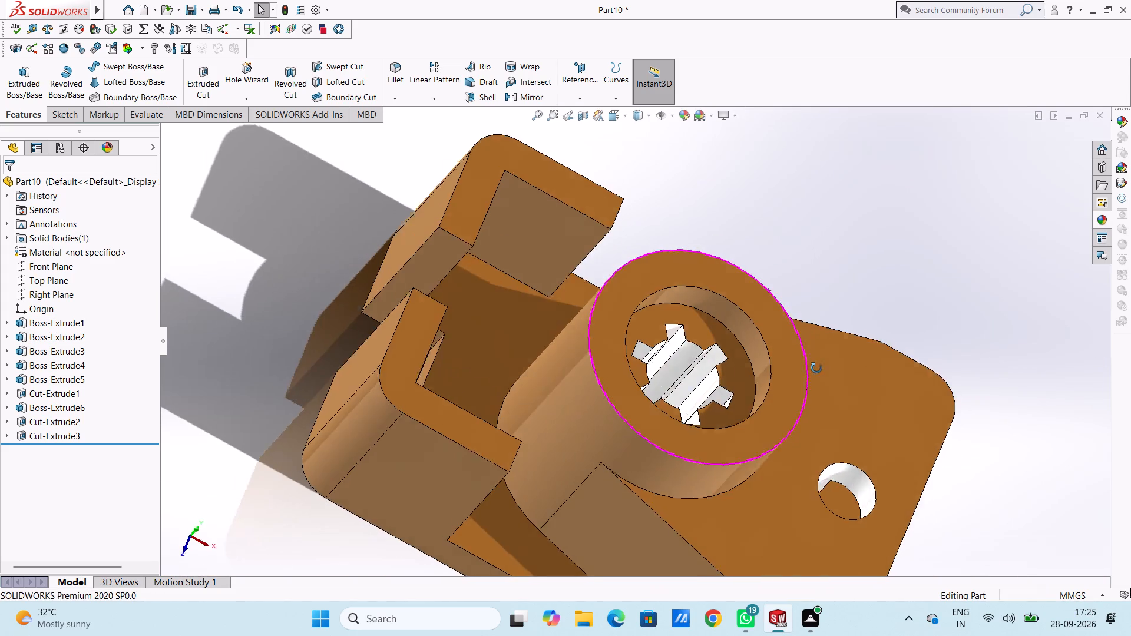
{"action": "middle_click_drag", "start_coordinate": [816, 368], "coordinate": [817, 386]}
{"action": "key", "text": "Escape"}
{"action": "key", "text": "Escape"}
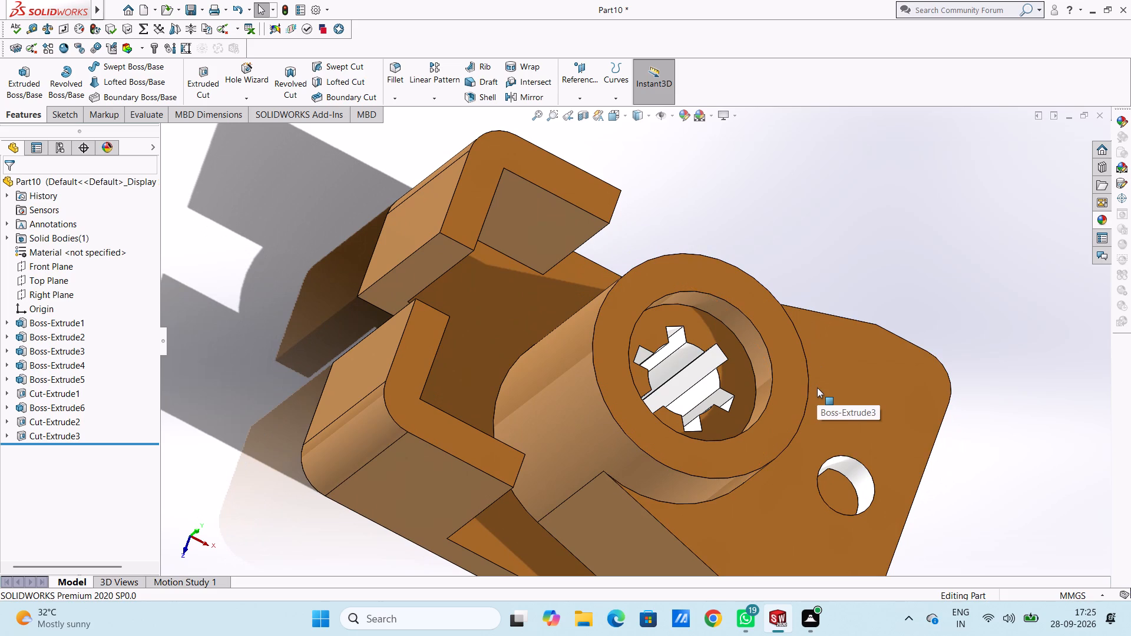
Set the isometric view and save the part in Documents as "splined hub sliding block".
{"action": "key", "text": "ctrl+7"}
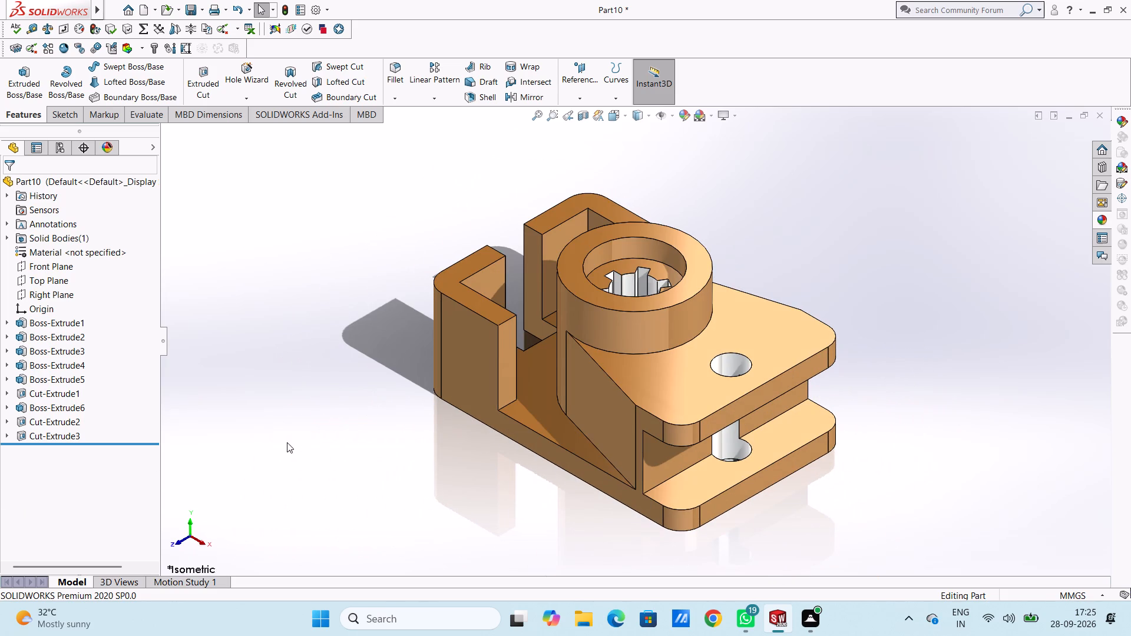
{"action": "key", "text": "ctrl+s"}
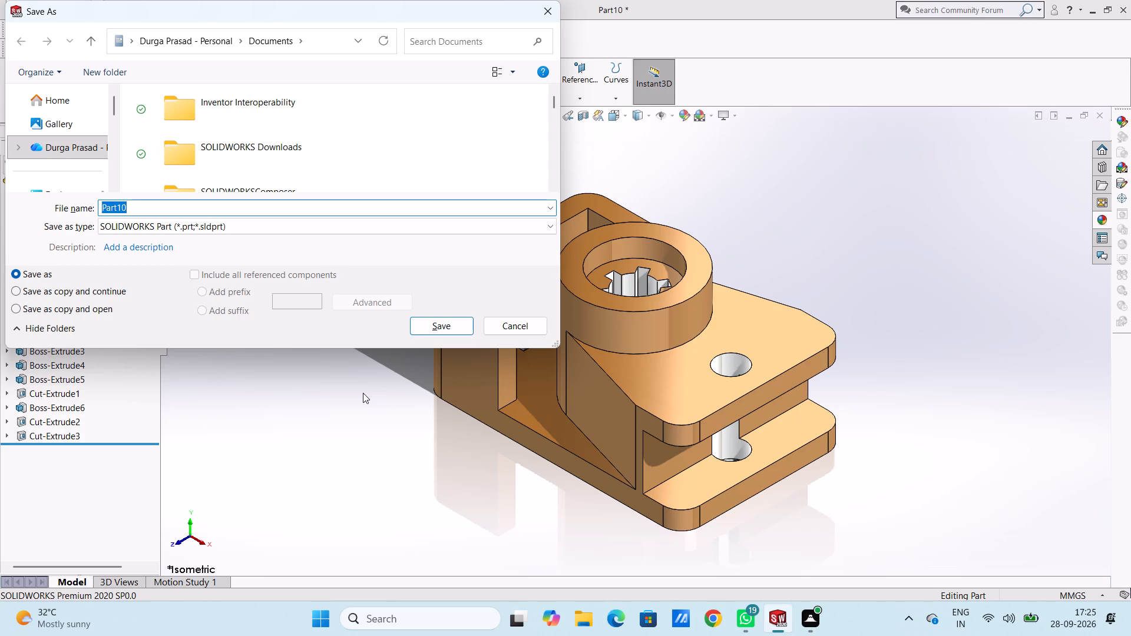
{"action": "type", "text": "cr"}
{"action": "type", "text": "oss"}
{"action": "key", "text": "space"}
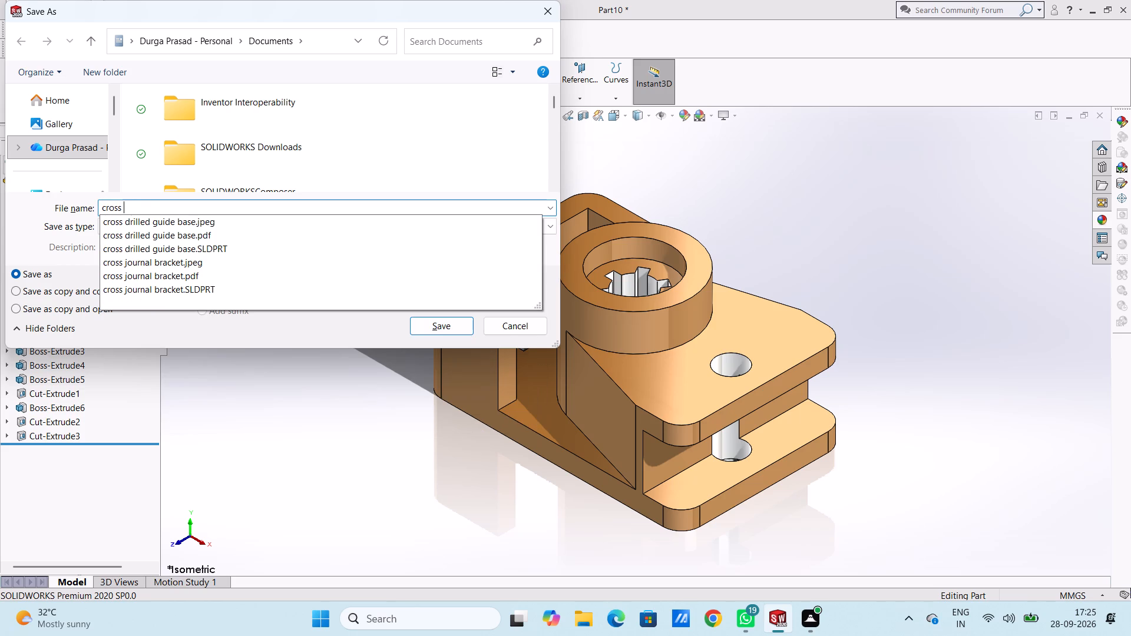
{"action": "type", "text": "sl"}
{"action": "key", "text": "BackSpace"}
{"action": "key", "text": "BackSpace"}
{"action": "key", "text": "BackSpace"}
{"action": "key", "text": "BackSpace"}
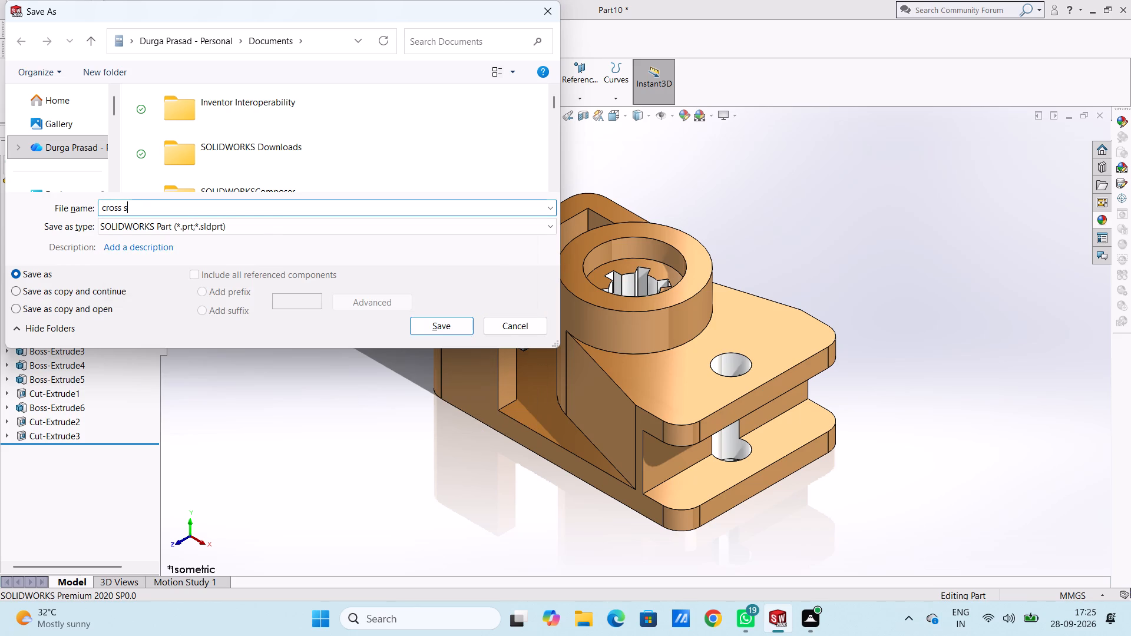
{"action": "key", "text": "BackSpace"}
{"action": "key", "text": "BackSpace"}
{"action": "key", "text": "BackSpace"}
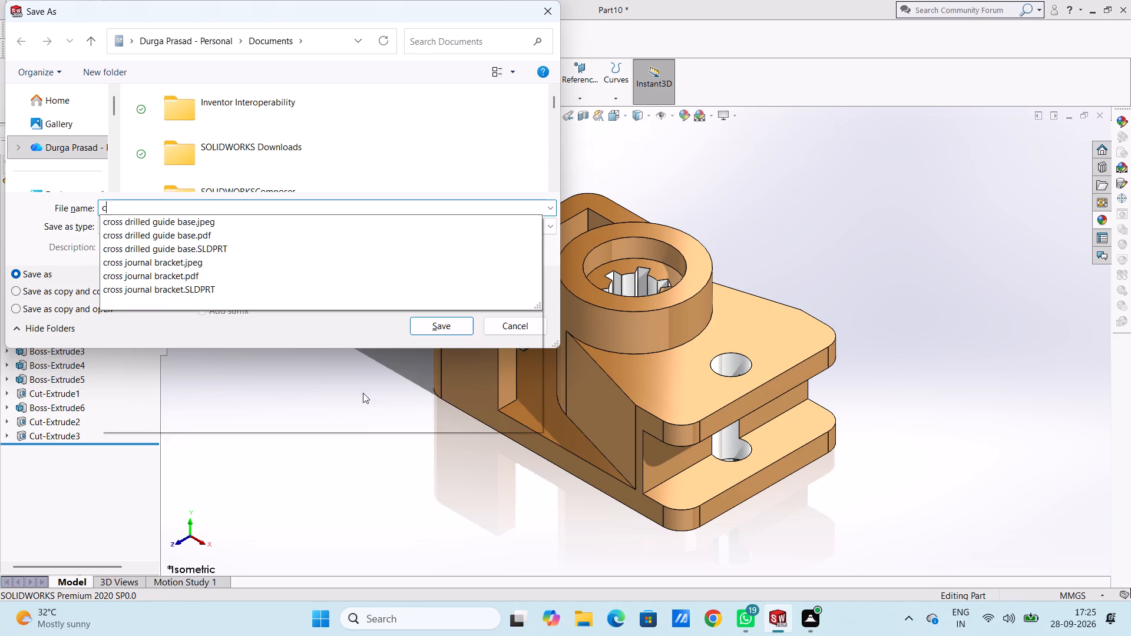
{"action": "key", "text": "BackSpace"}
{"action": "type", "text": "splined"}
{"action": "key", "text": "space"}
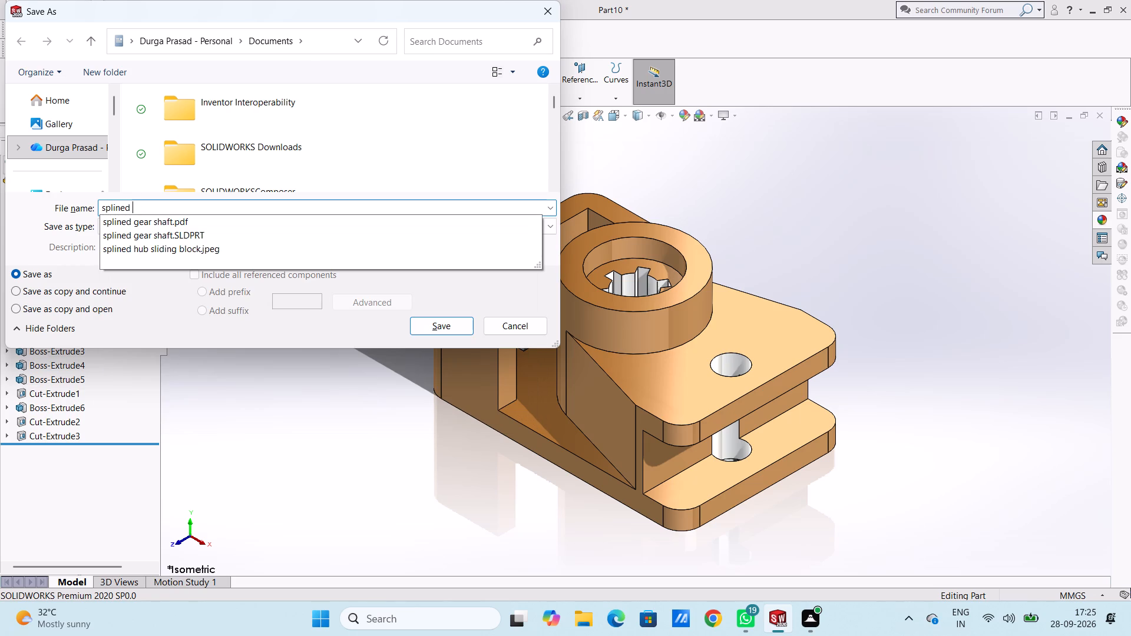
{"action": "type", "text": "hub"}
{"action": "key", "text": "space"}
{"action": "key", "text": "s"}
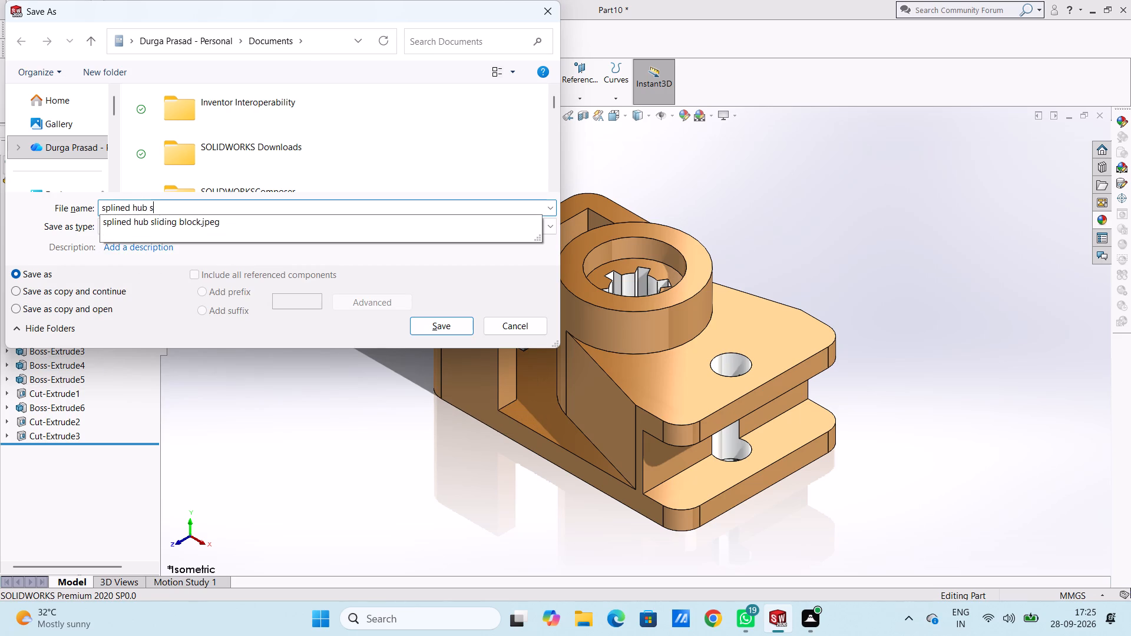
{"action": "type", "text": "liding"}
{"action": "key", "text": "space"}
{"action": "type", "text": "block"}
{"action": "left_click", "coordinate": [445, 329]}
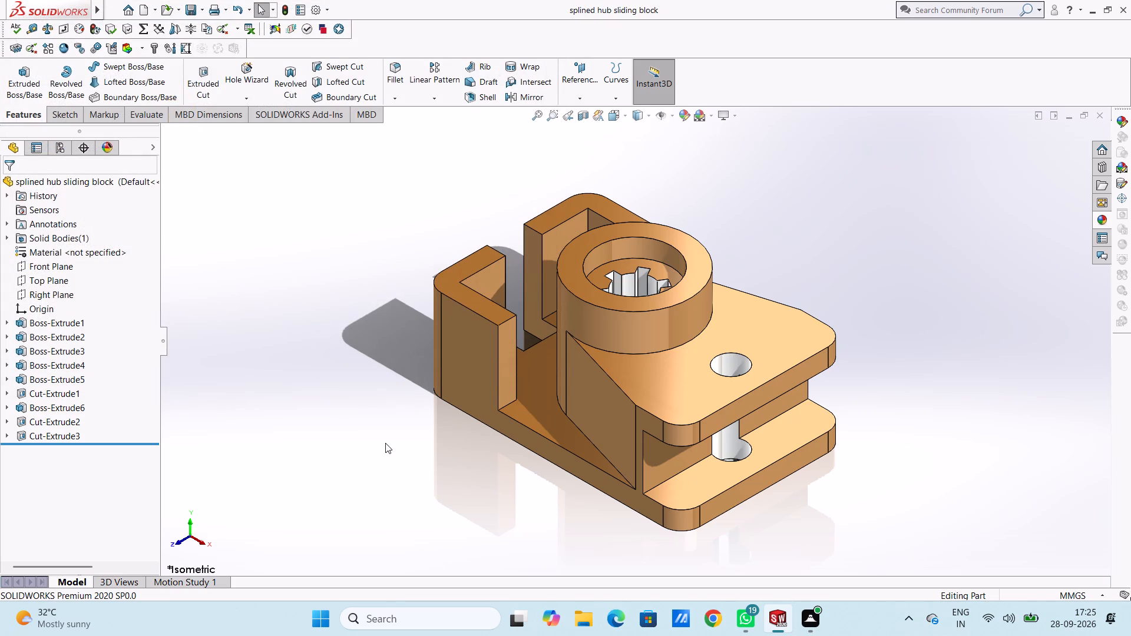
Save a copy of the part as an Adobe PDF named "splined hub sliding block".
{"action": "left_click", "coordinate": [384, 443]}
{"action": "left_click", "coordinate": [203, 11]}
{"action": "left_click", "coordinate": [218, 42]}
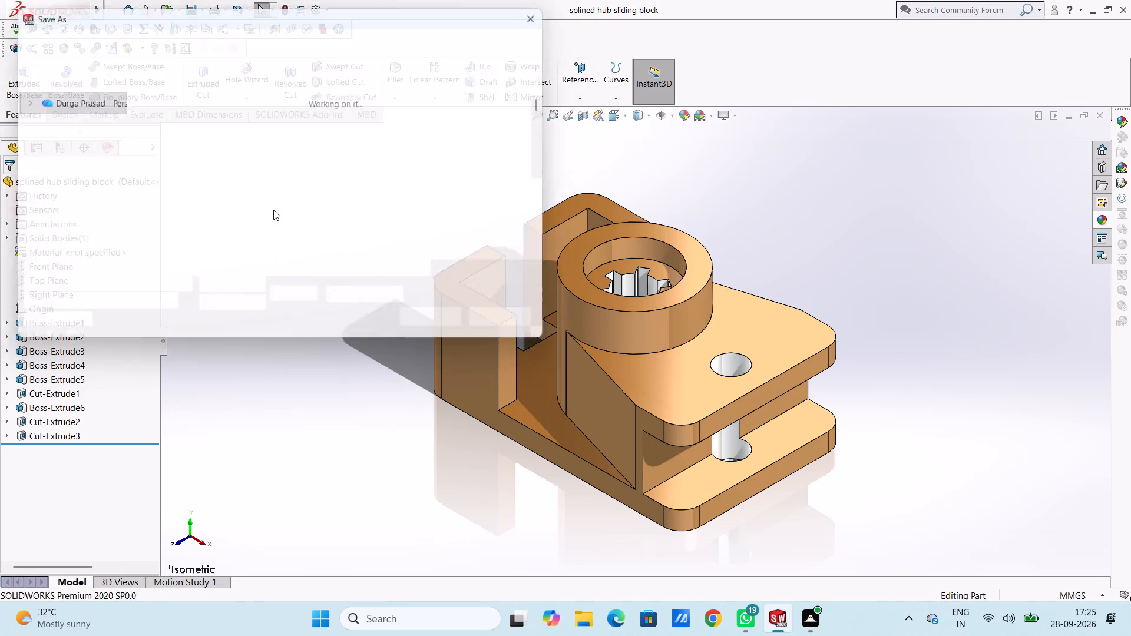
{"action": "left_click", "coordinate": [272, 228]}
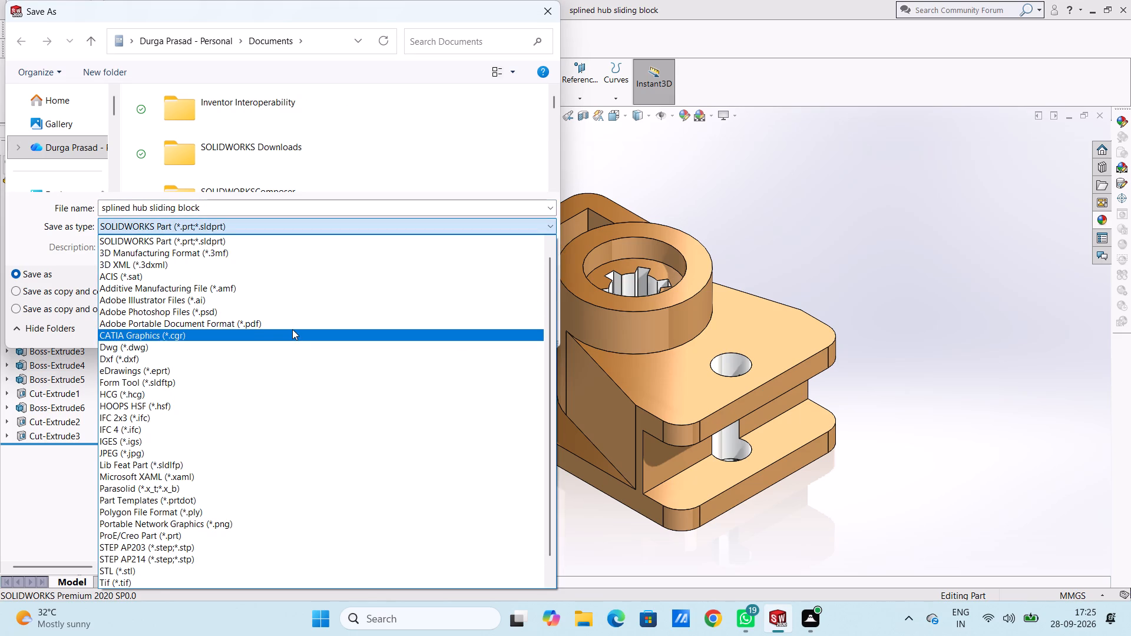
{"action": "left_click", "coordinate": [292, 326]}
{"action": "left_click", "coordinate": [433, 355]}
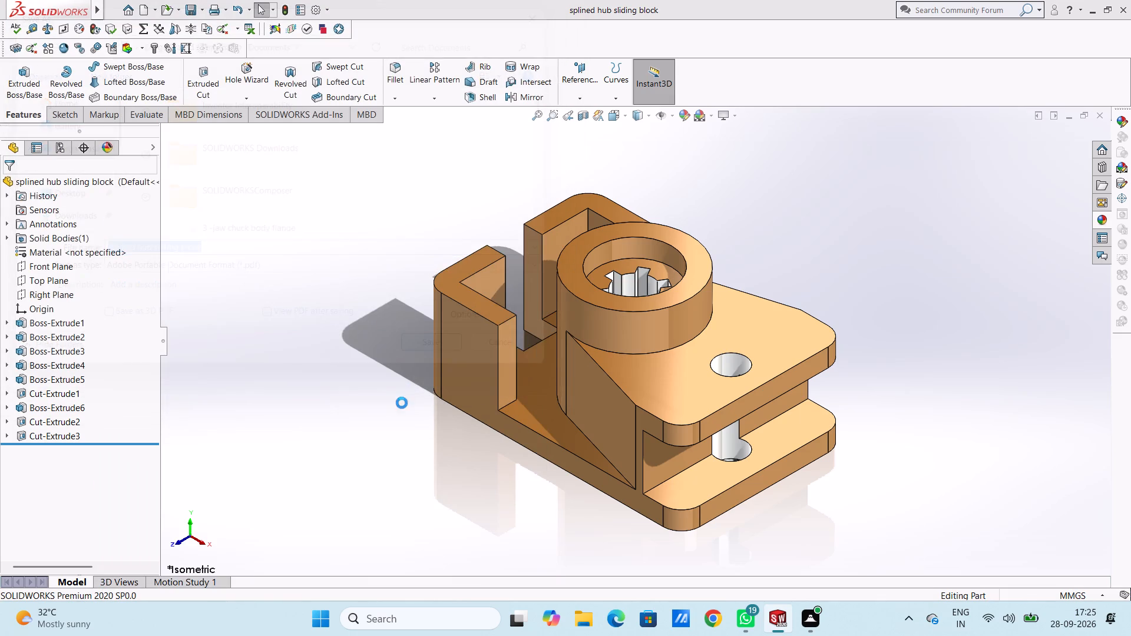